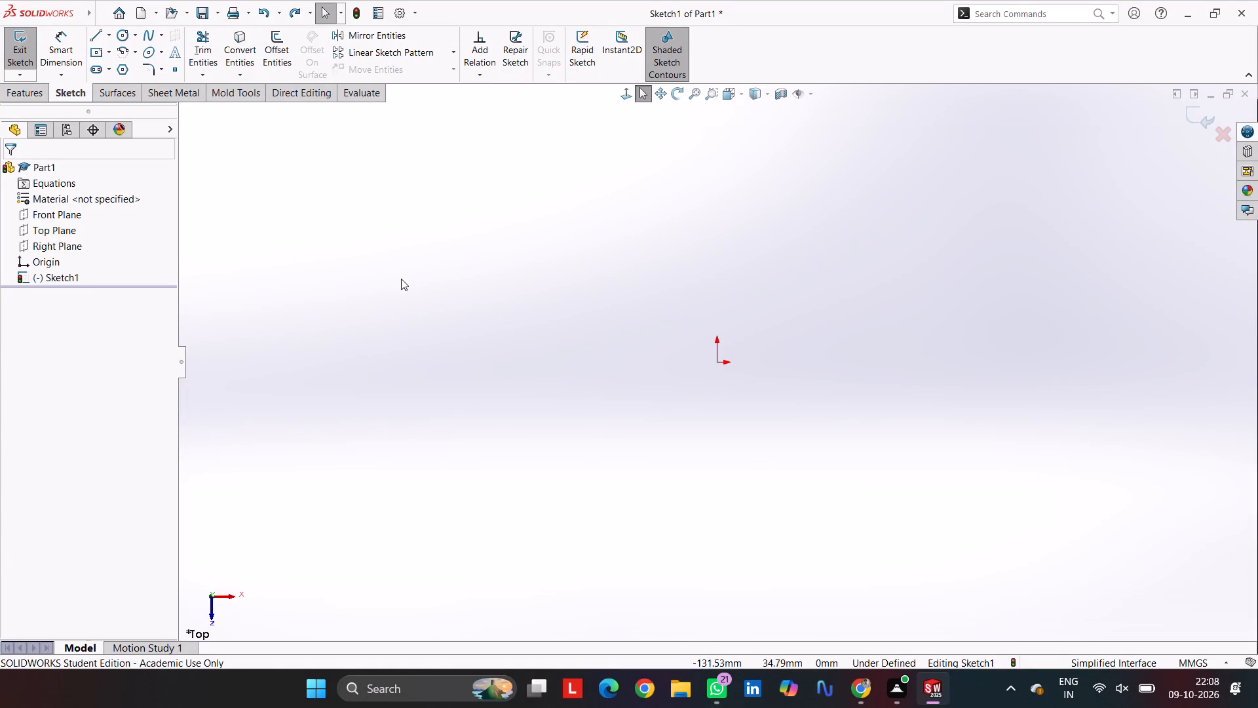
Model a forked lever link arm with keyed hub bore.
Sketch a closed tapered profile around the origin: two sloping lines joined by a small end arc about R14 and a large end arc about R26.
left_click(52, 227)
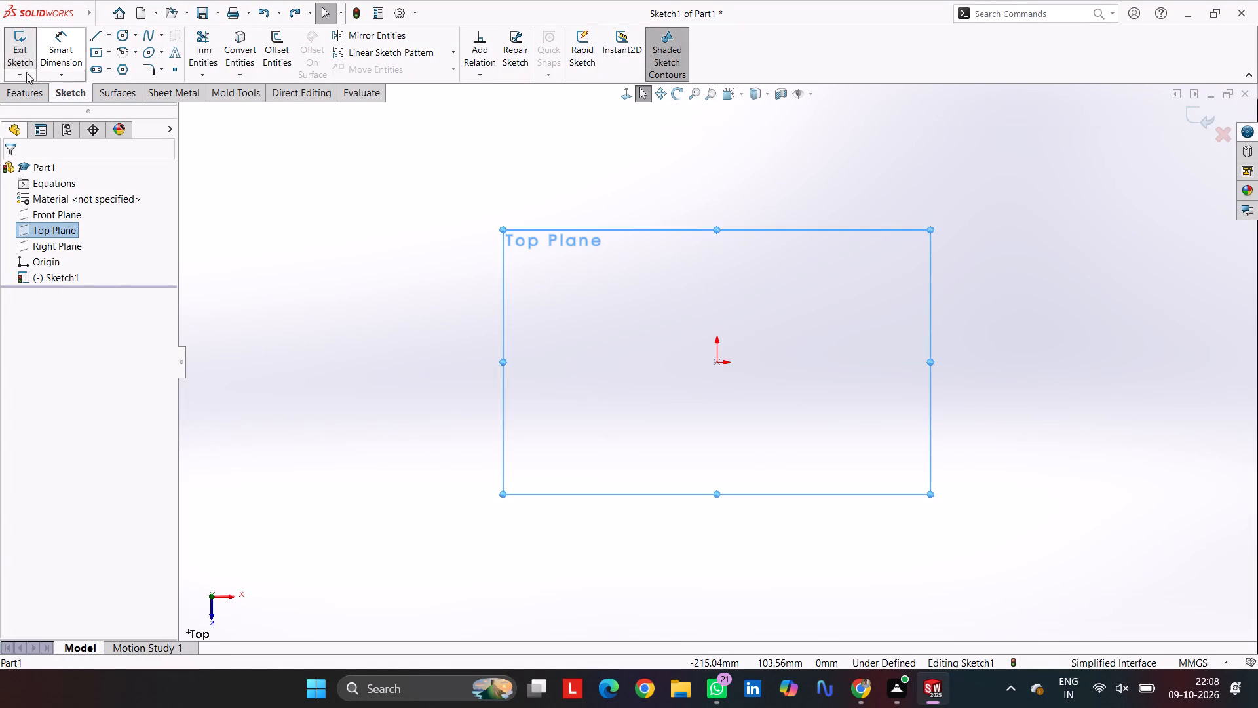
left_click(102, 32)
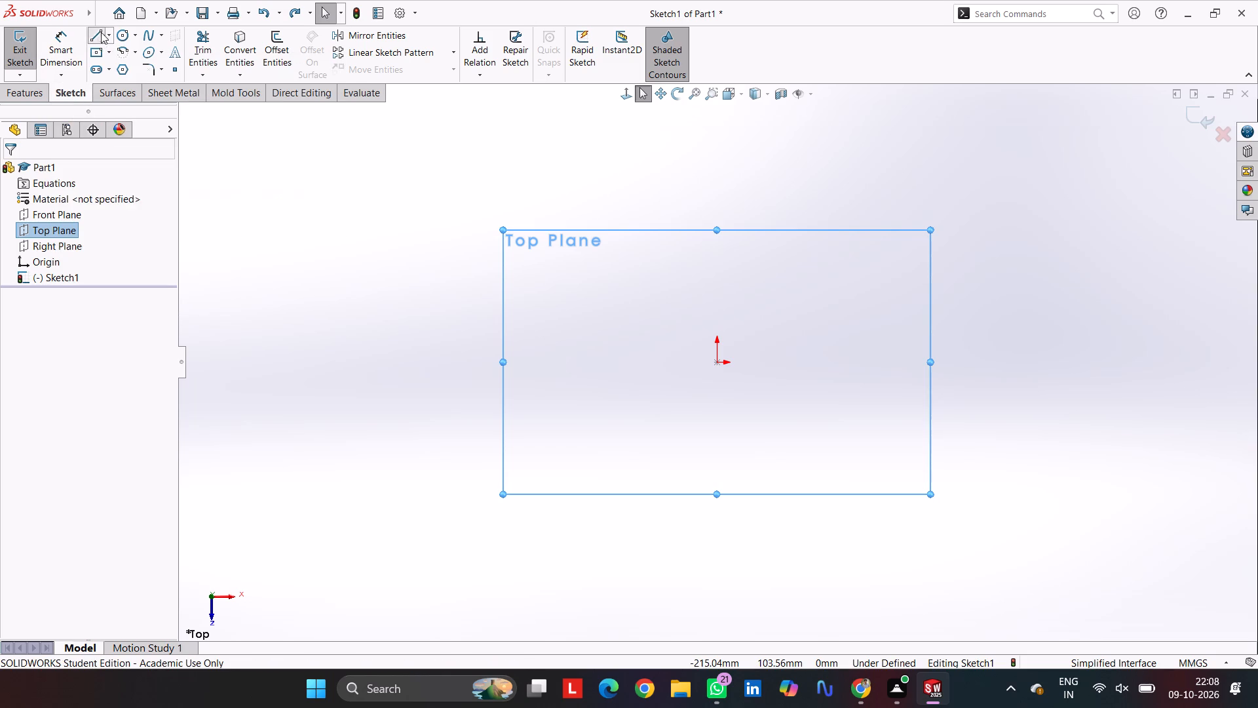
left_click(617, 313)
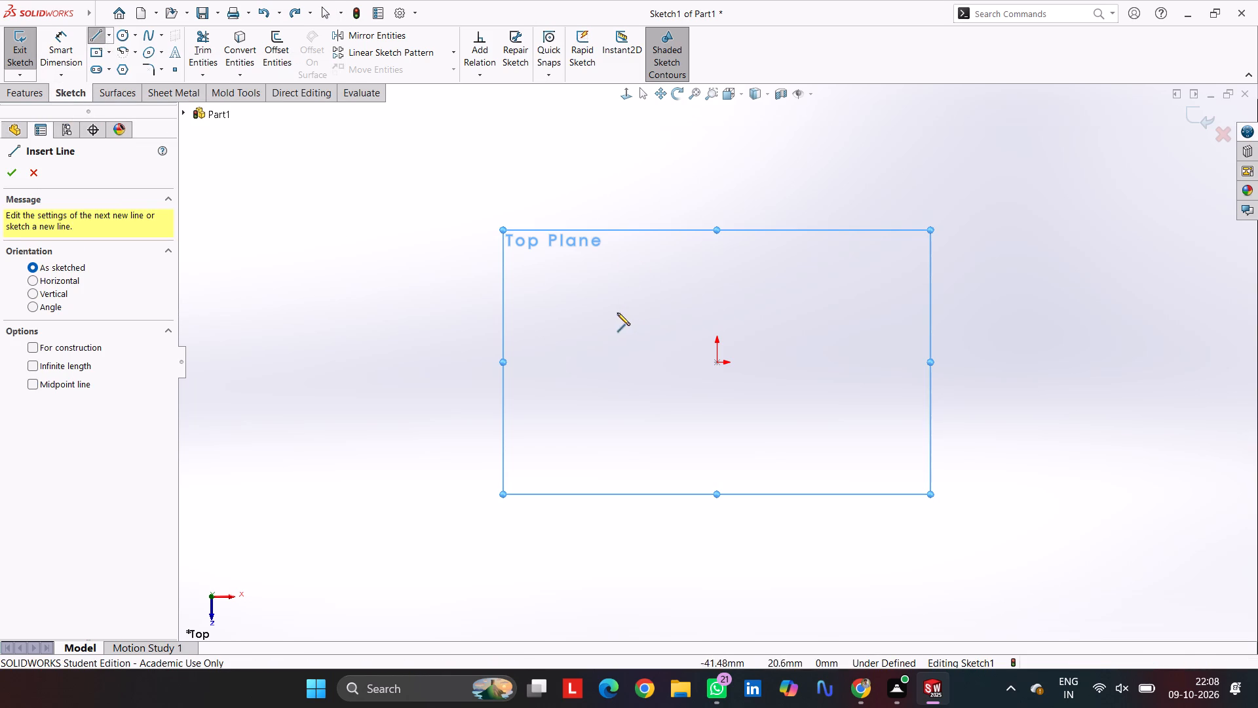
left_click(835, 341)
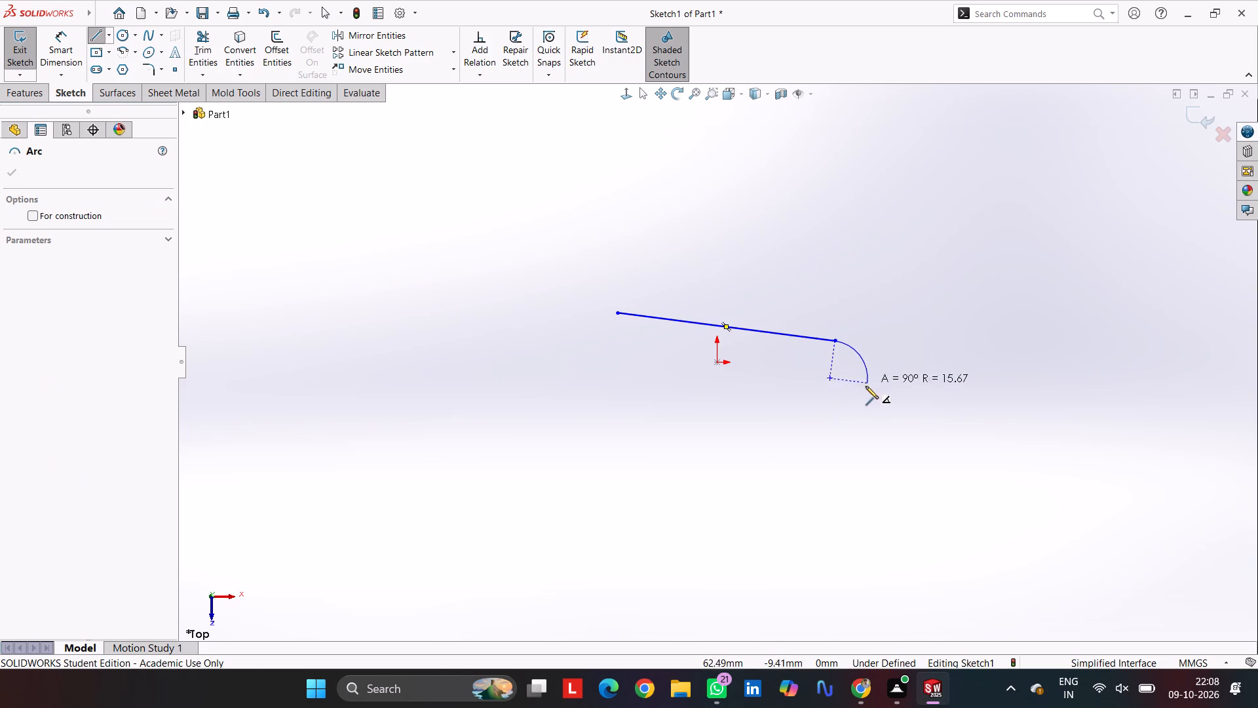
left_click(836, 407)
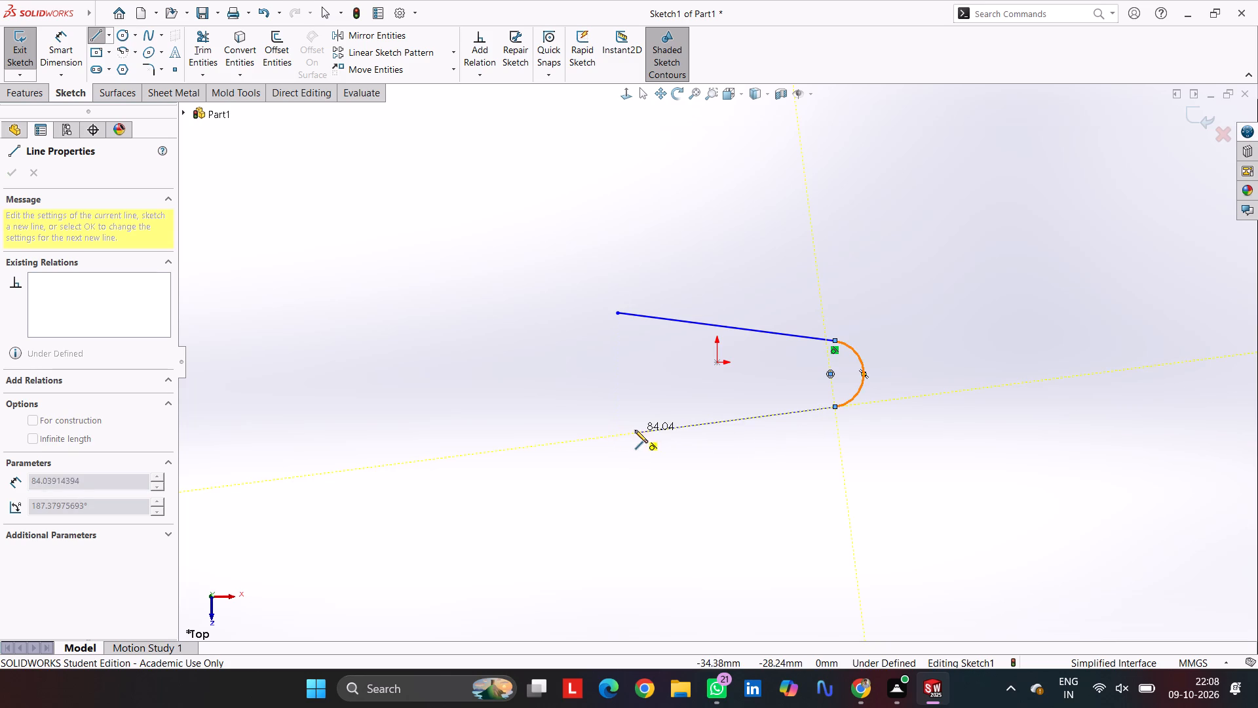
left_click(617, 428)
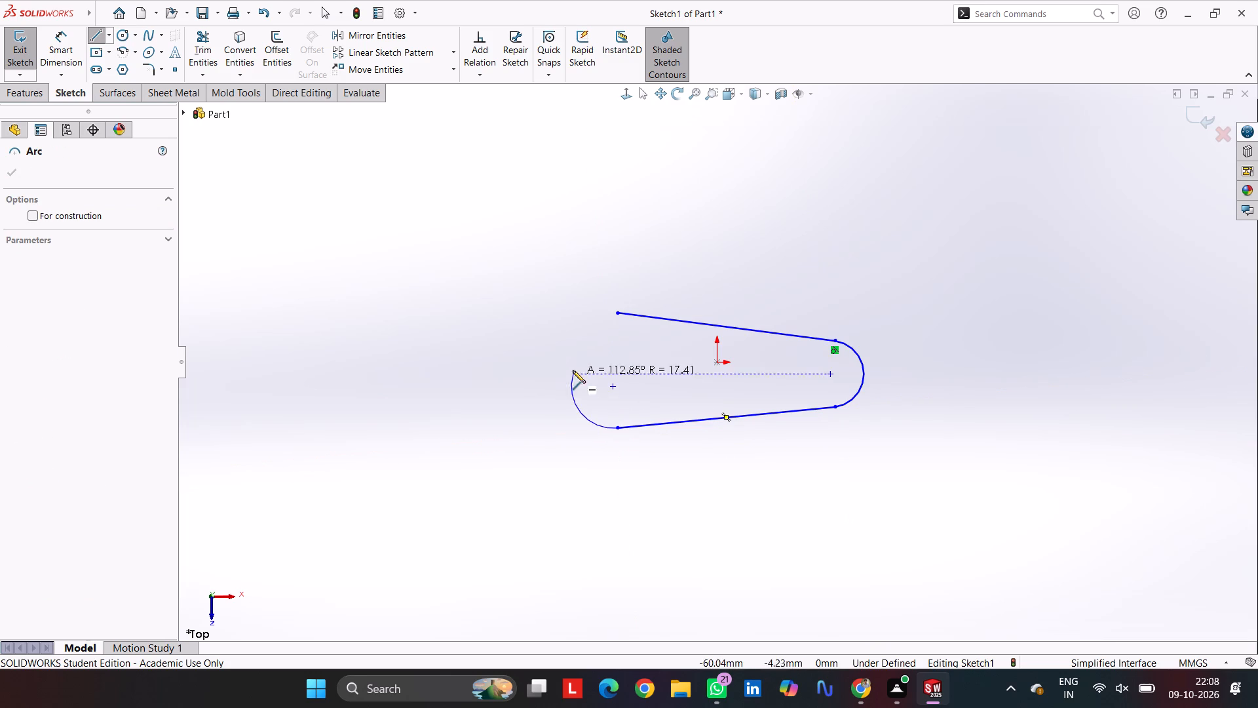
left_click(617, 313)
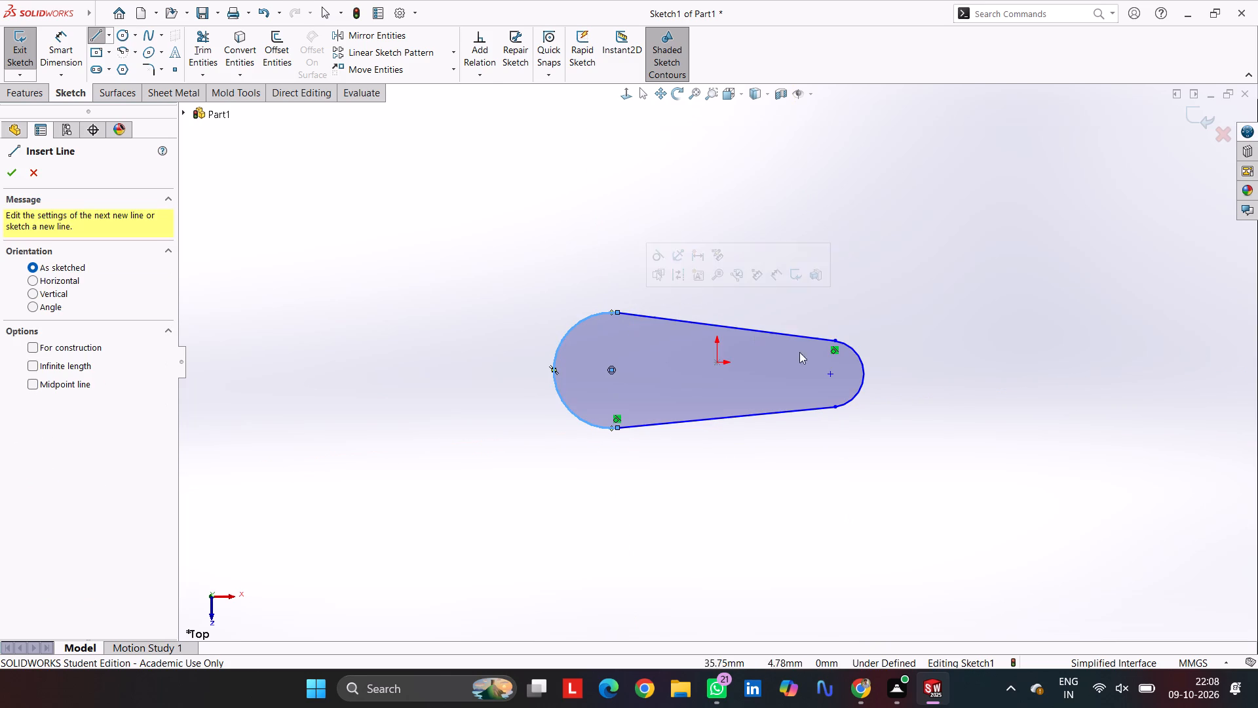
key("Escape")
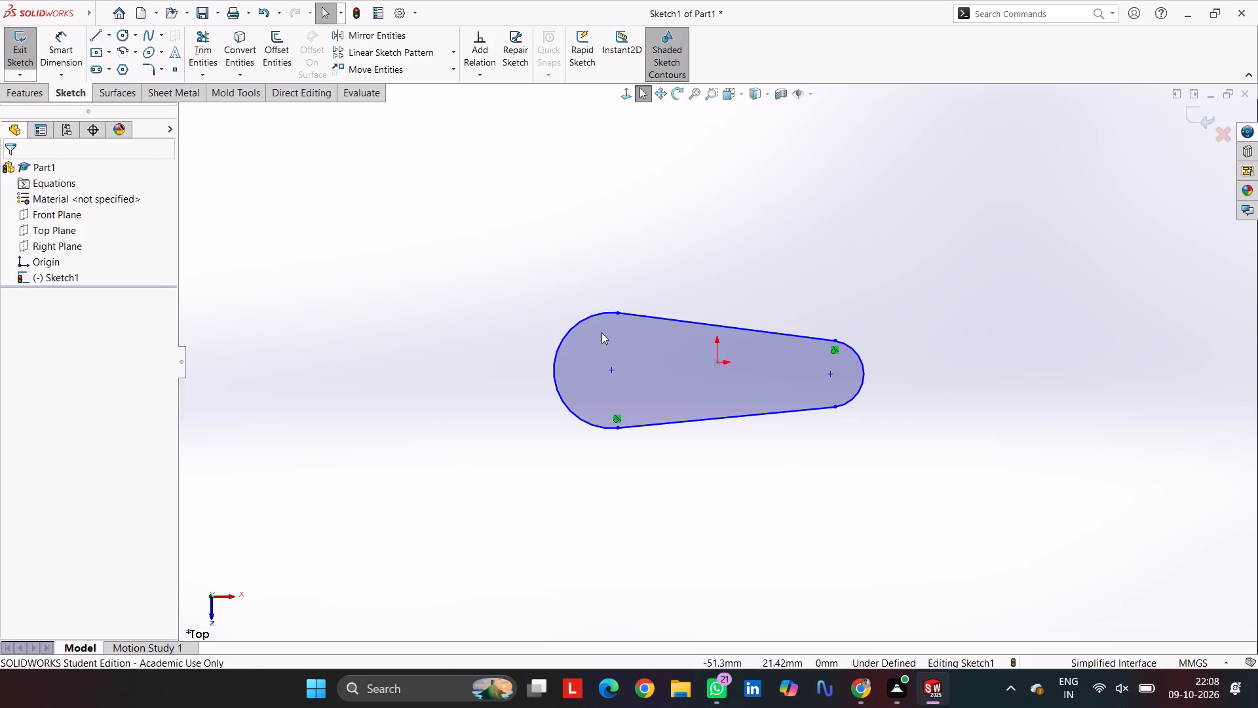
Add a horizontal relation between both end-arc centres and the origin, and exit the sketch.
left_click(611, 368)
left_click(717, 364, "ctrl")
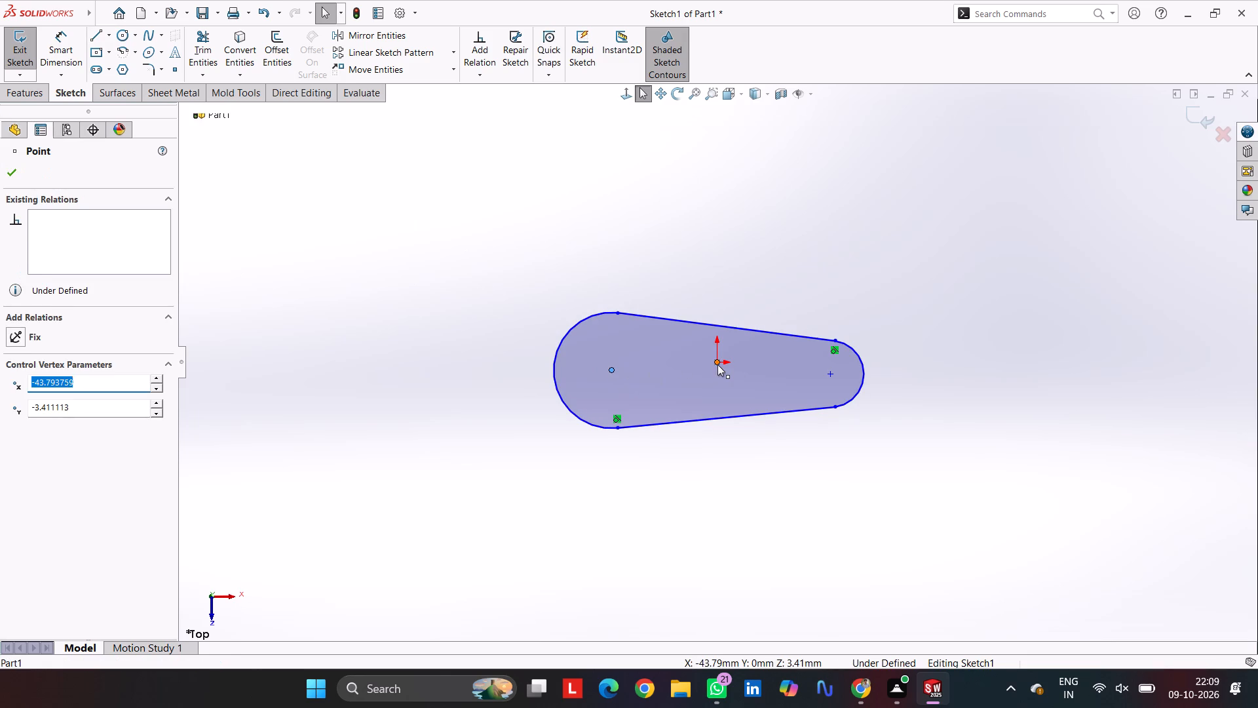
left_click(833, 375, "ctrl")
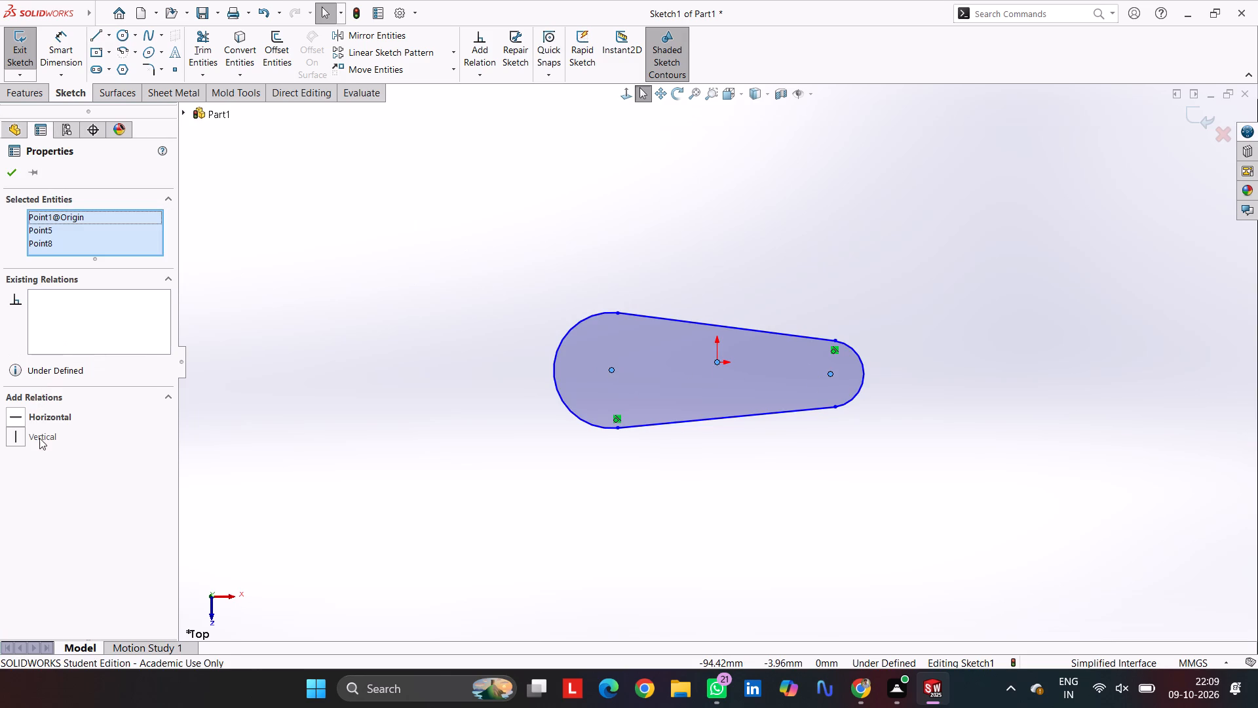
left_click(41, 418)
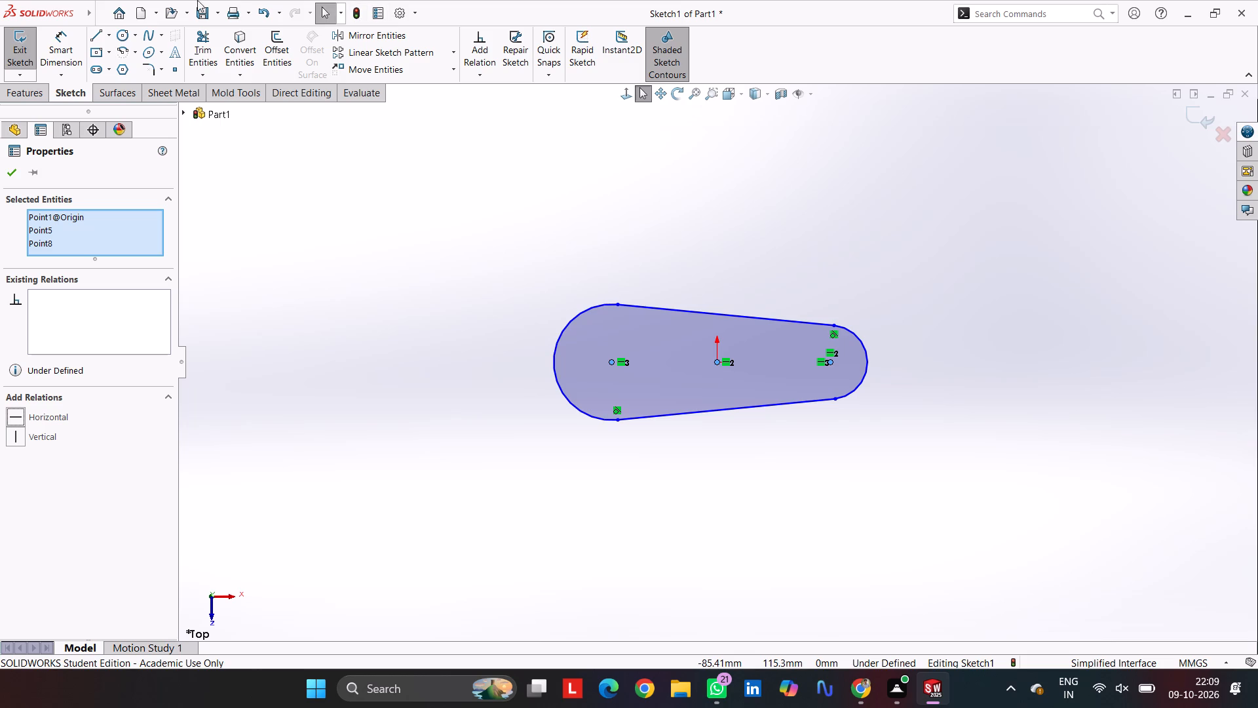
left_click(24, 33)
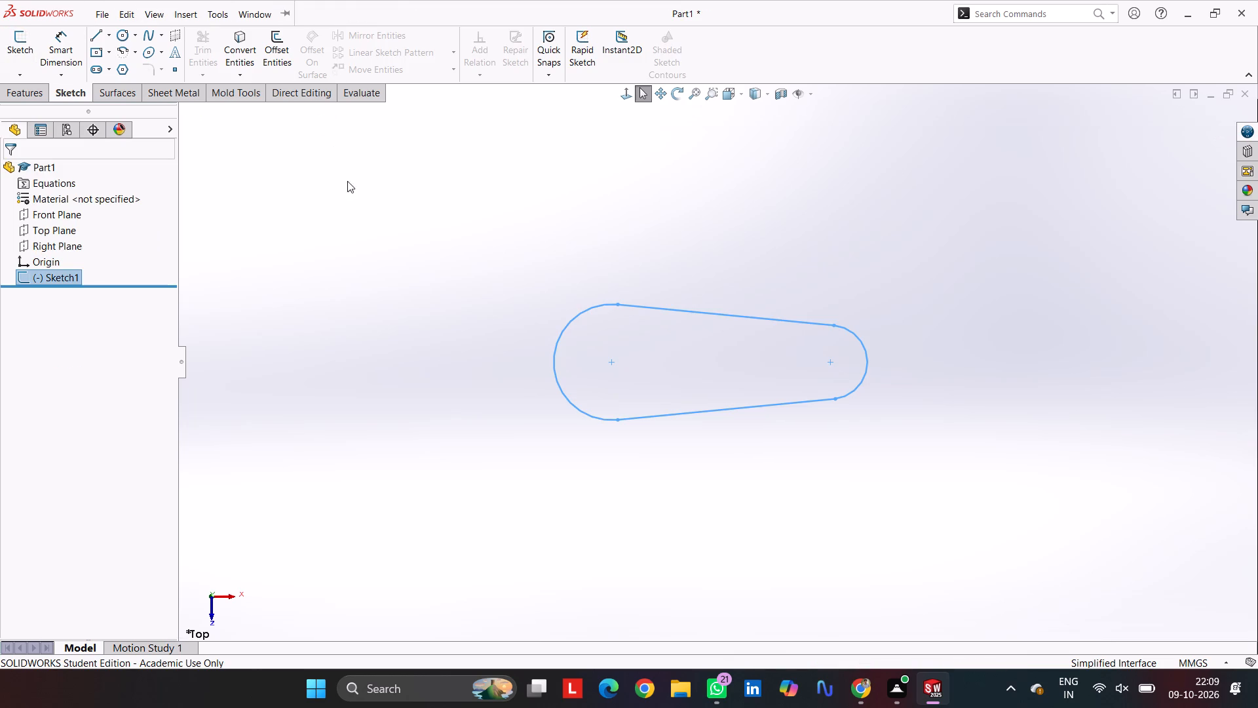
Reopen the profile sketch and dimension the distance between the two arc centres as 100 mm.
left_click(26, 36)
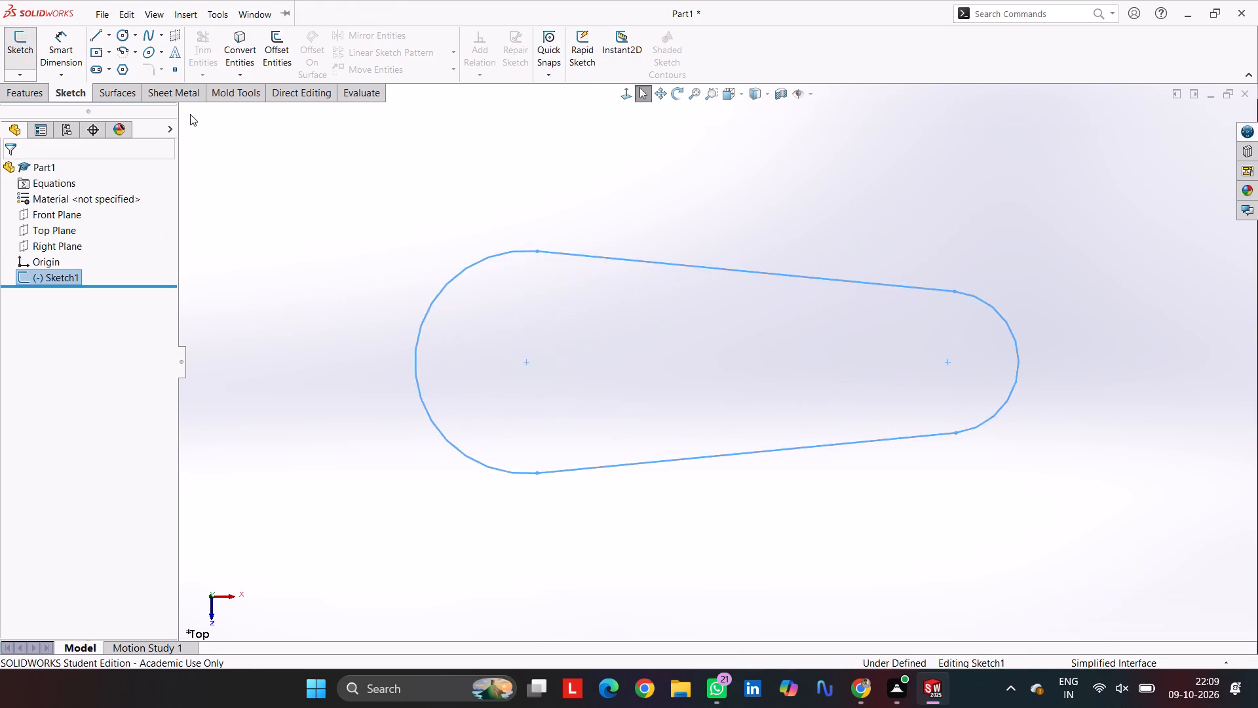
left_click(75, 41)
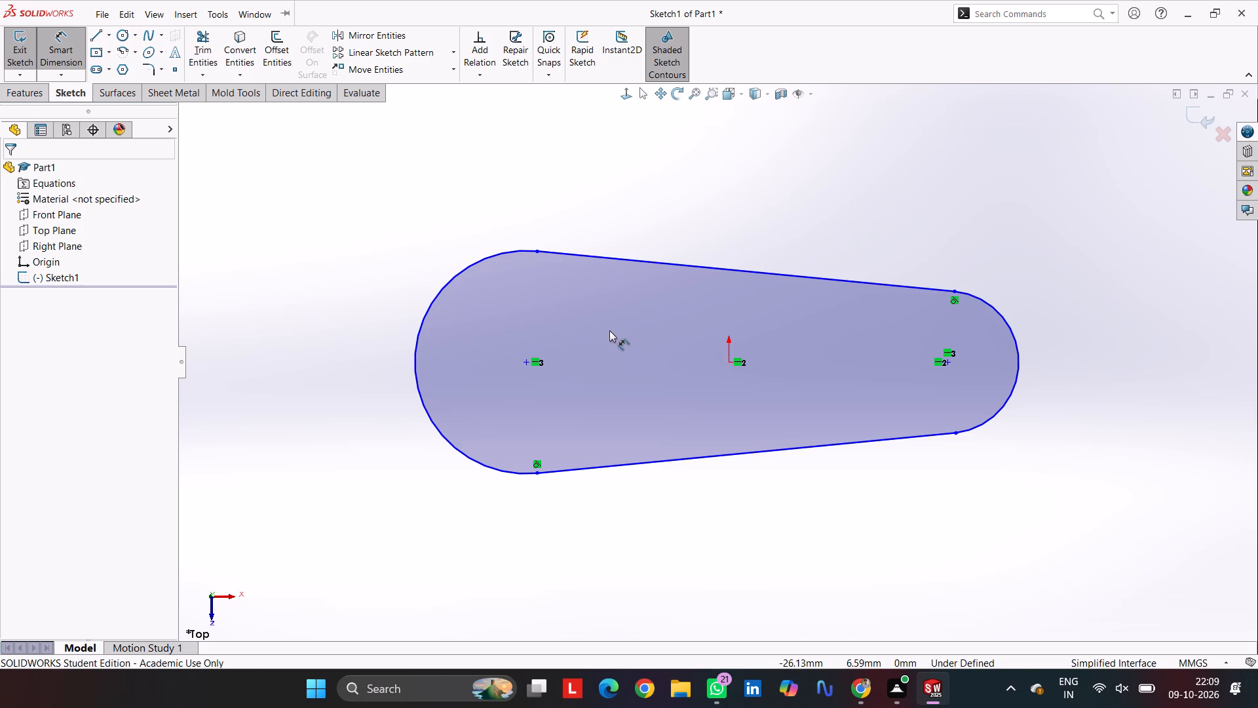
left_click(948, 363)
left_click(527, 363)
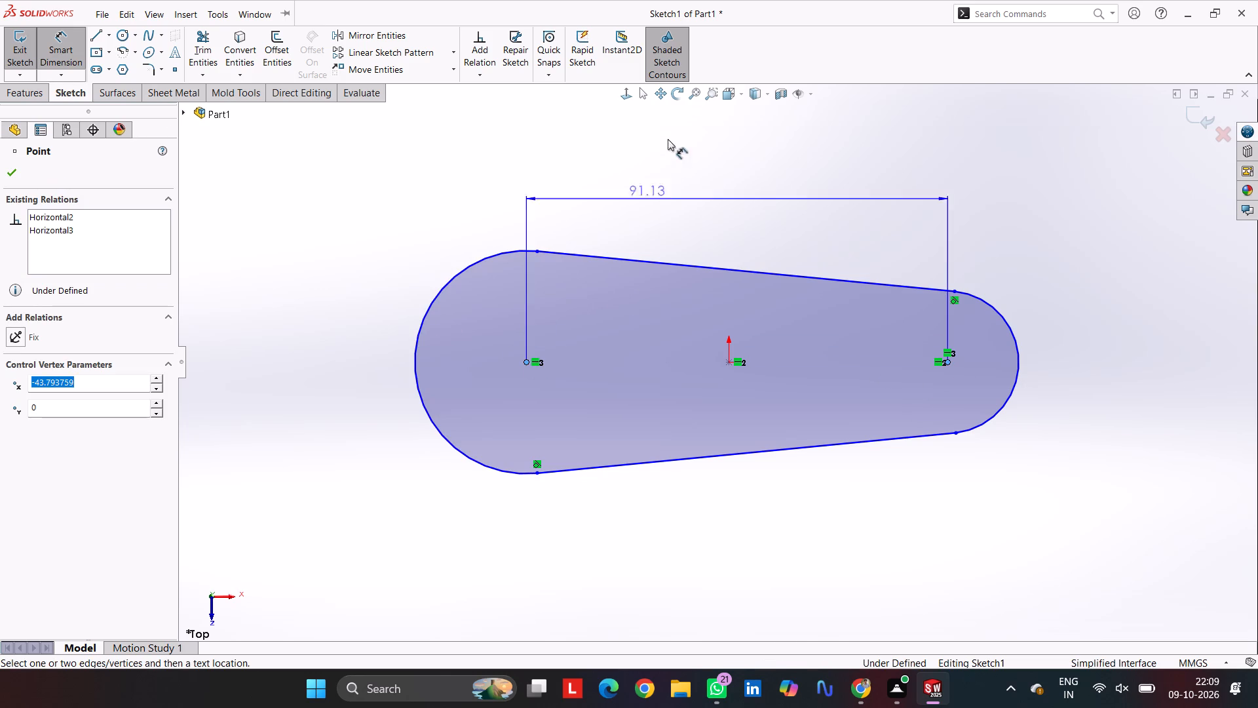
left_click(654, 127)
type("100")
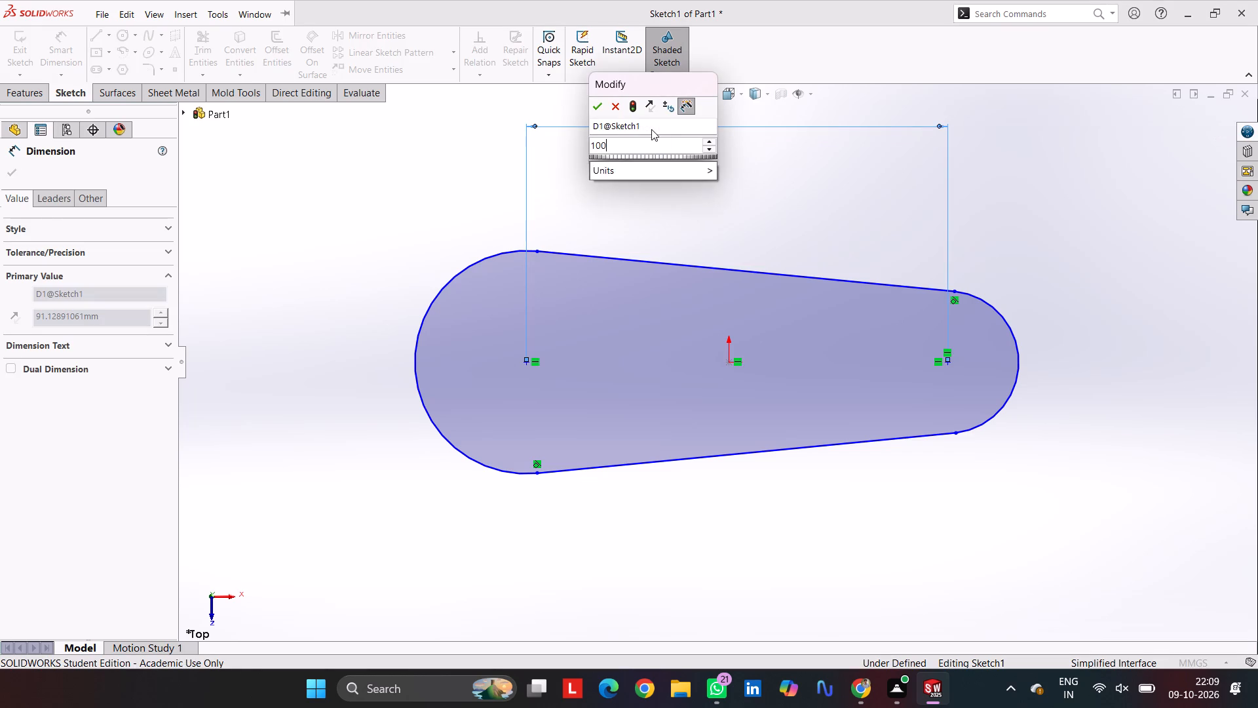
key("Return")
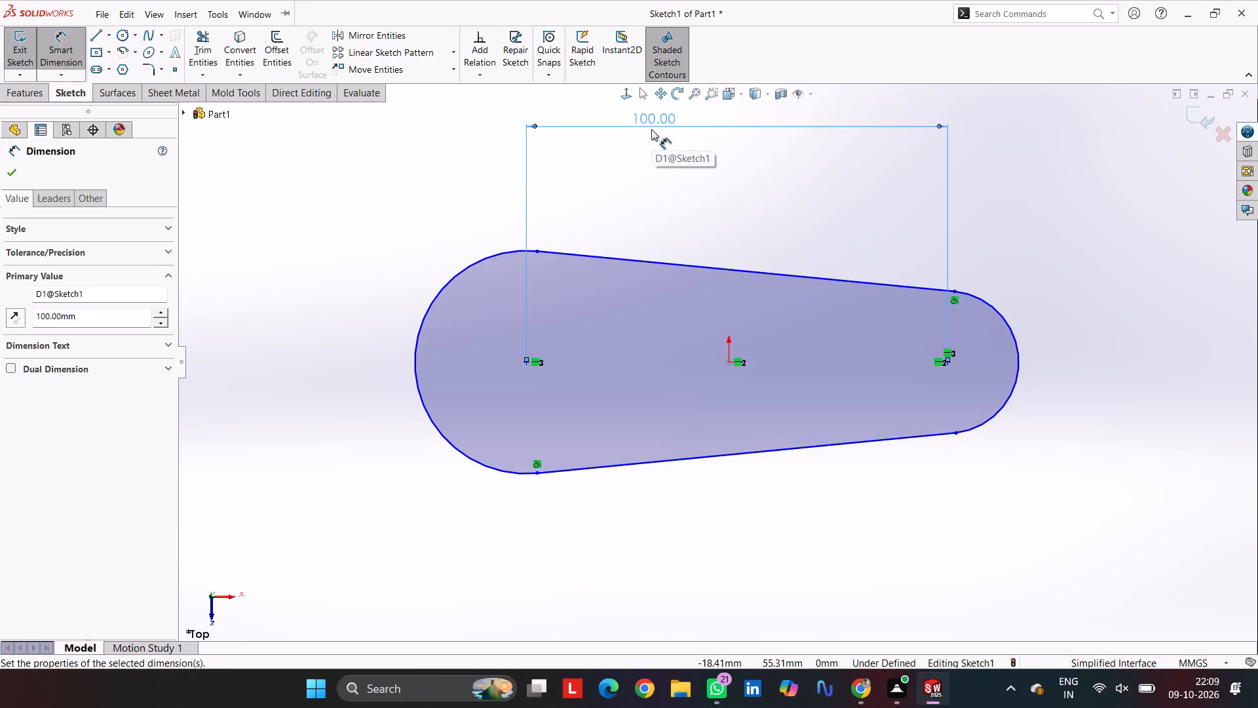
Dimension the horizontal distance from the origin to the large arc's centre as 50 mm.
left_click(525, 359)
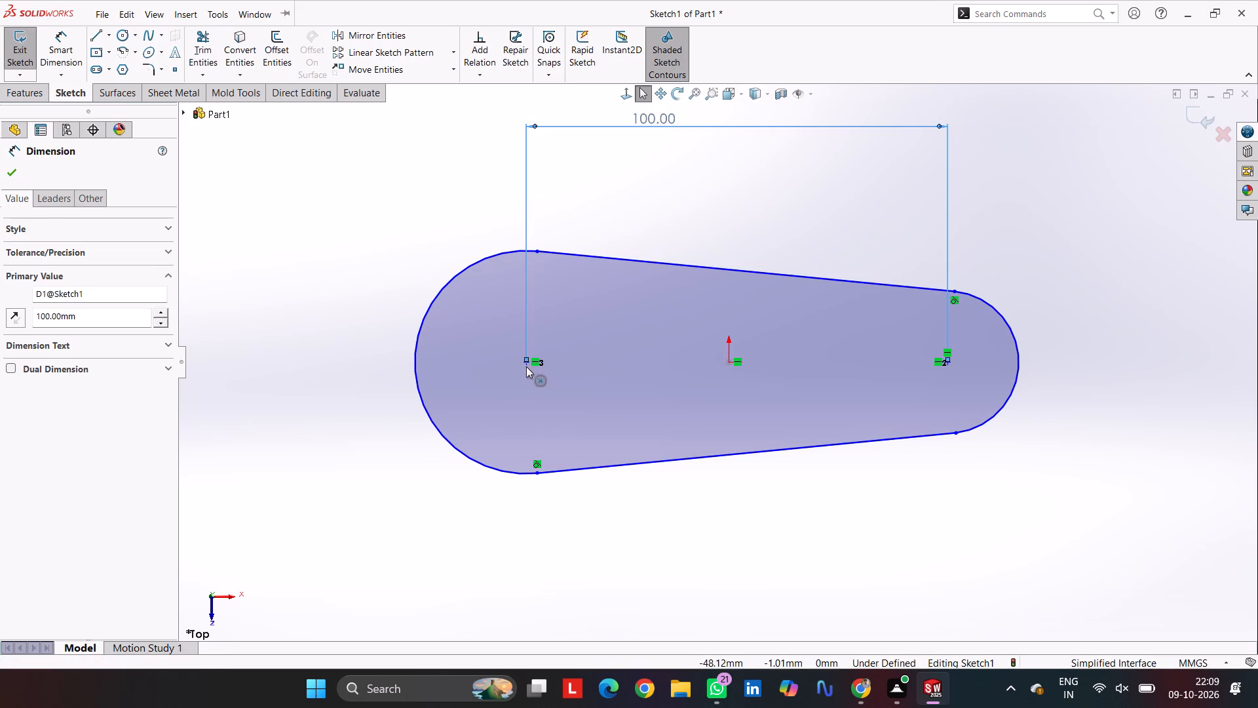
key("Escape")
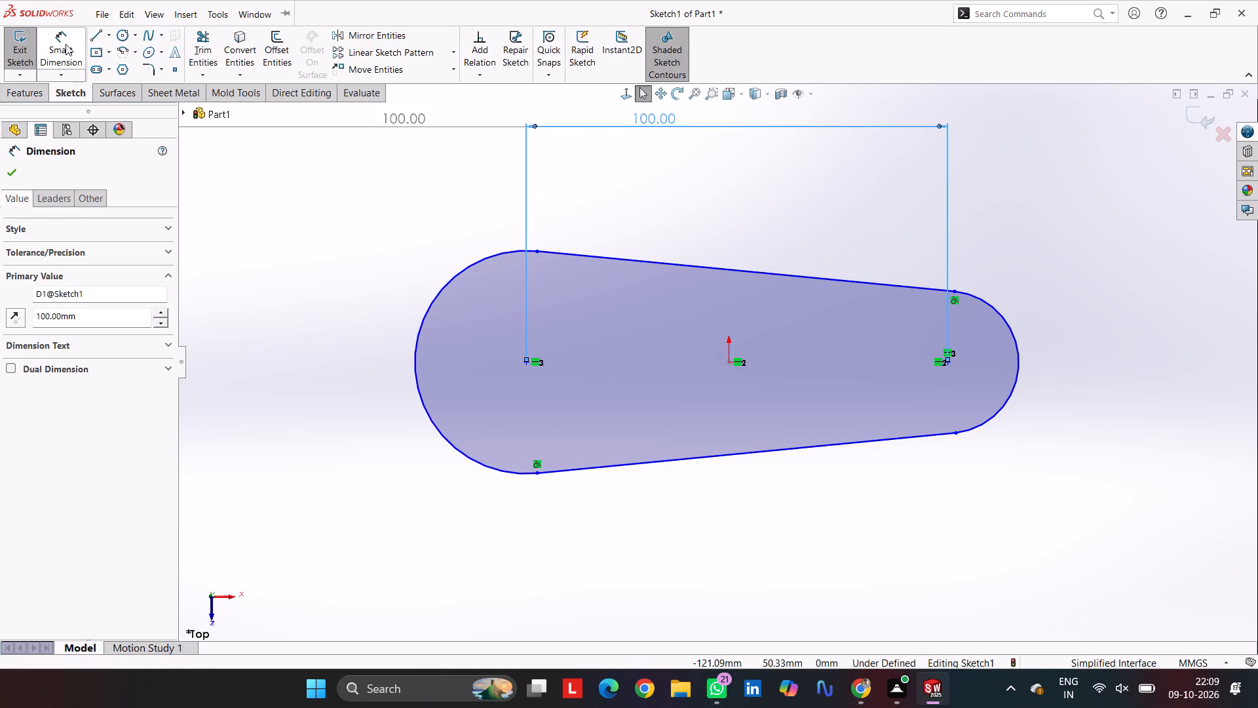
left_click(66, 44)
left_click(730, 359)
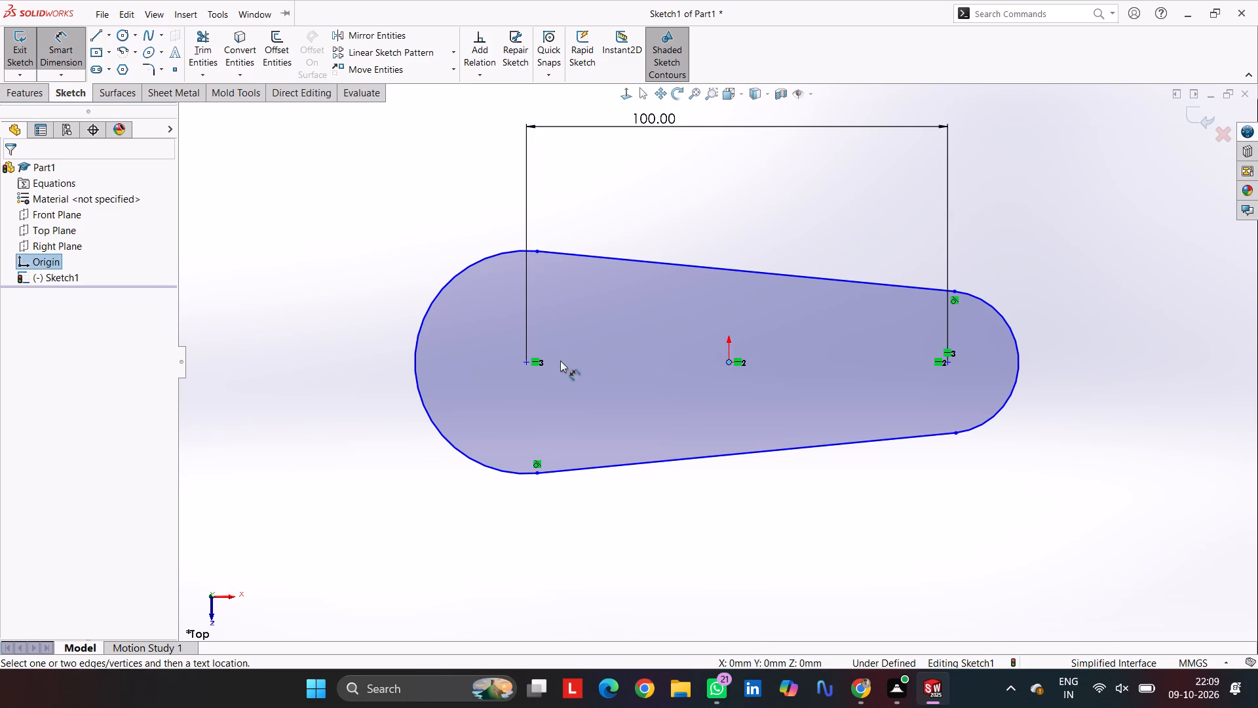
left_click(529, 364)
left_click(603, 544)
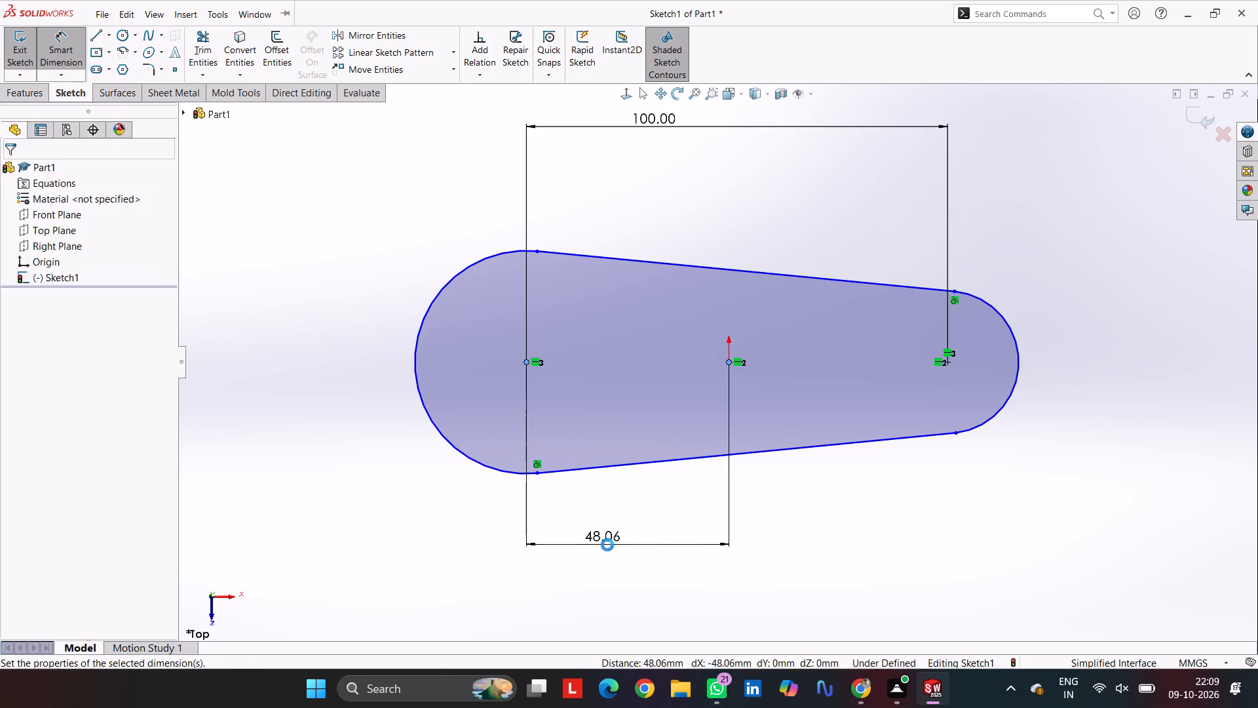
type("50")
key("Return")
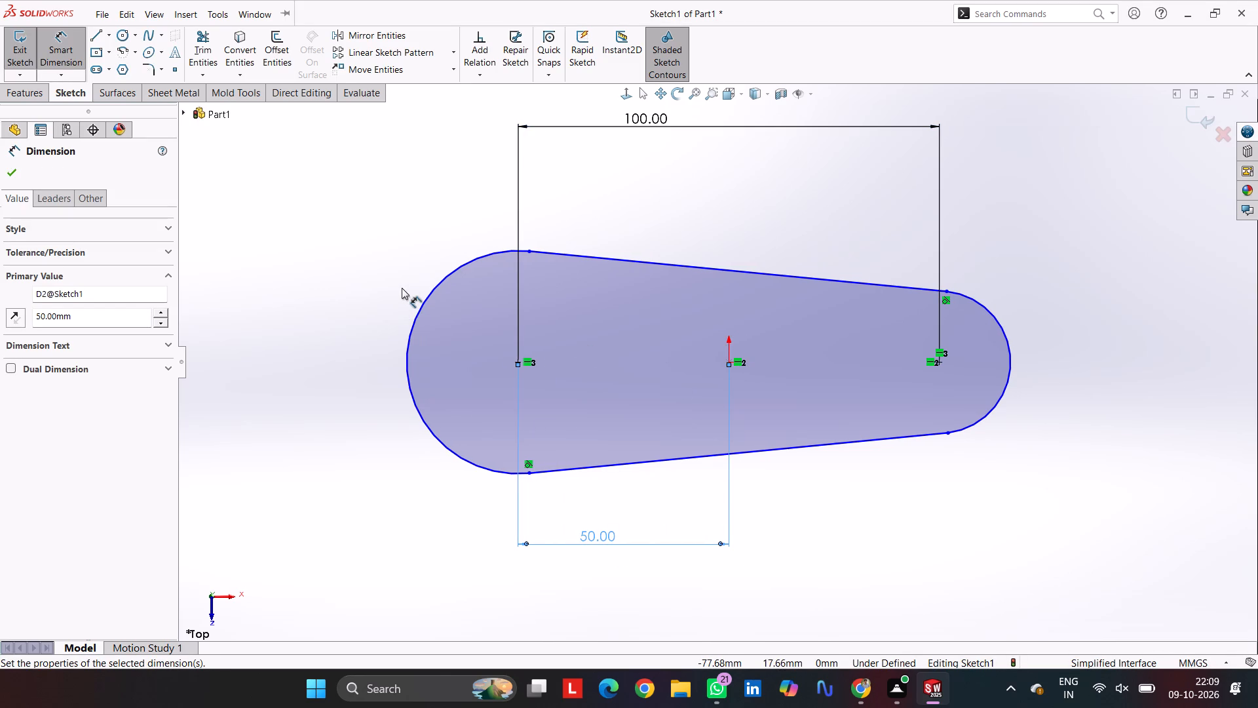
Dimension the large end arc's radius as 25 mm and the small end arc's radius as 12 mm.
left_click(409, 346)
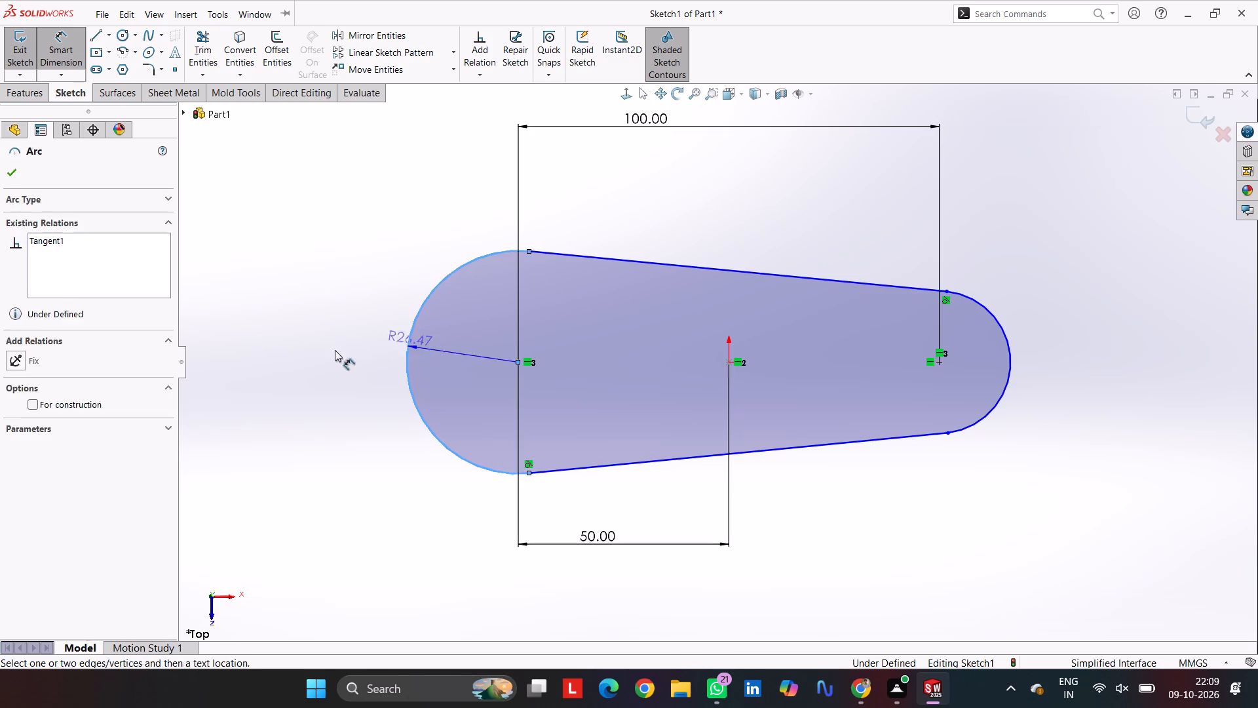
left_click(334, 351)
type("25")
key("Return")
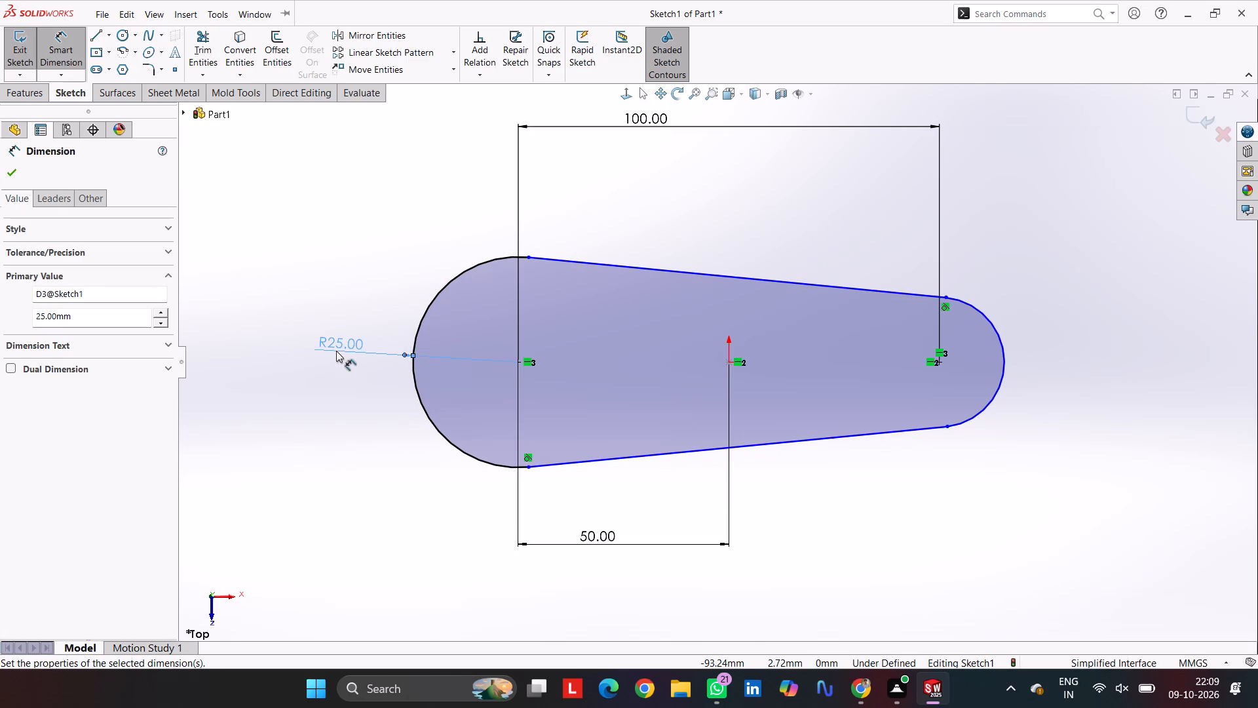
left_click(994, 331)
left_click(1100, 256)
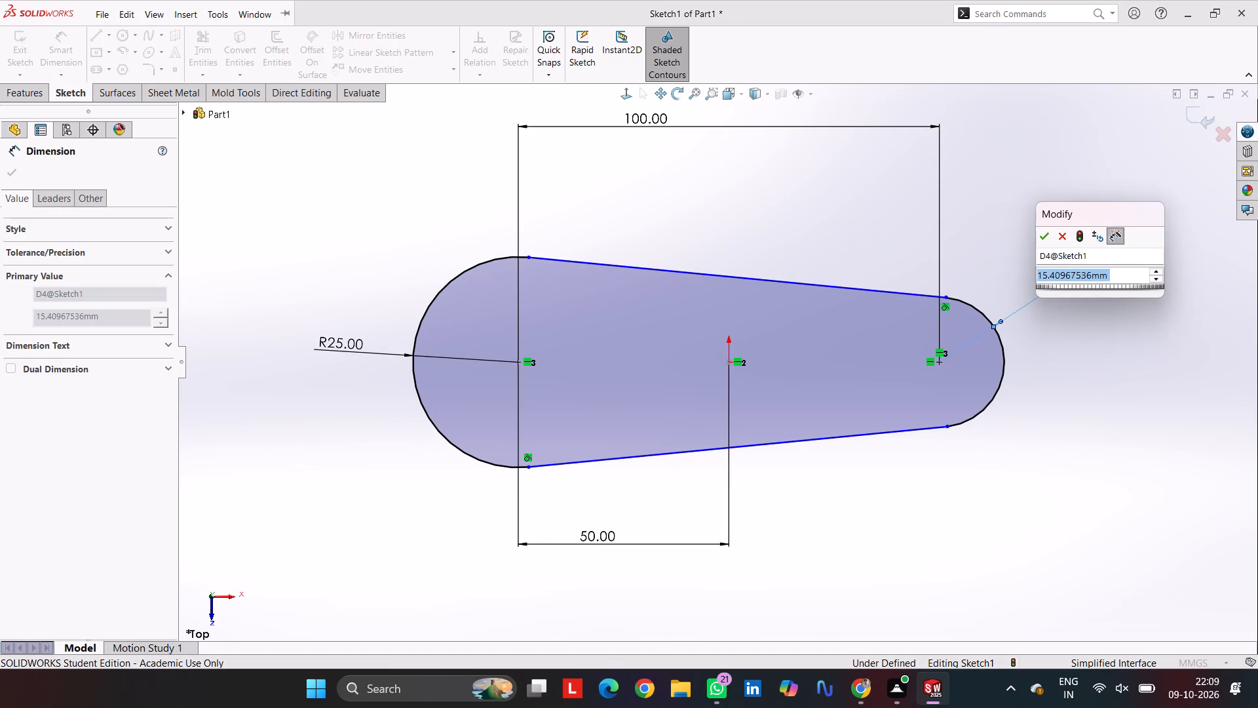
type("12")
key("Return")
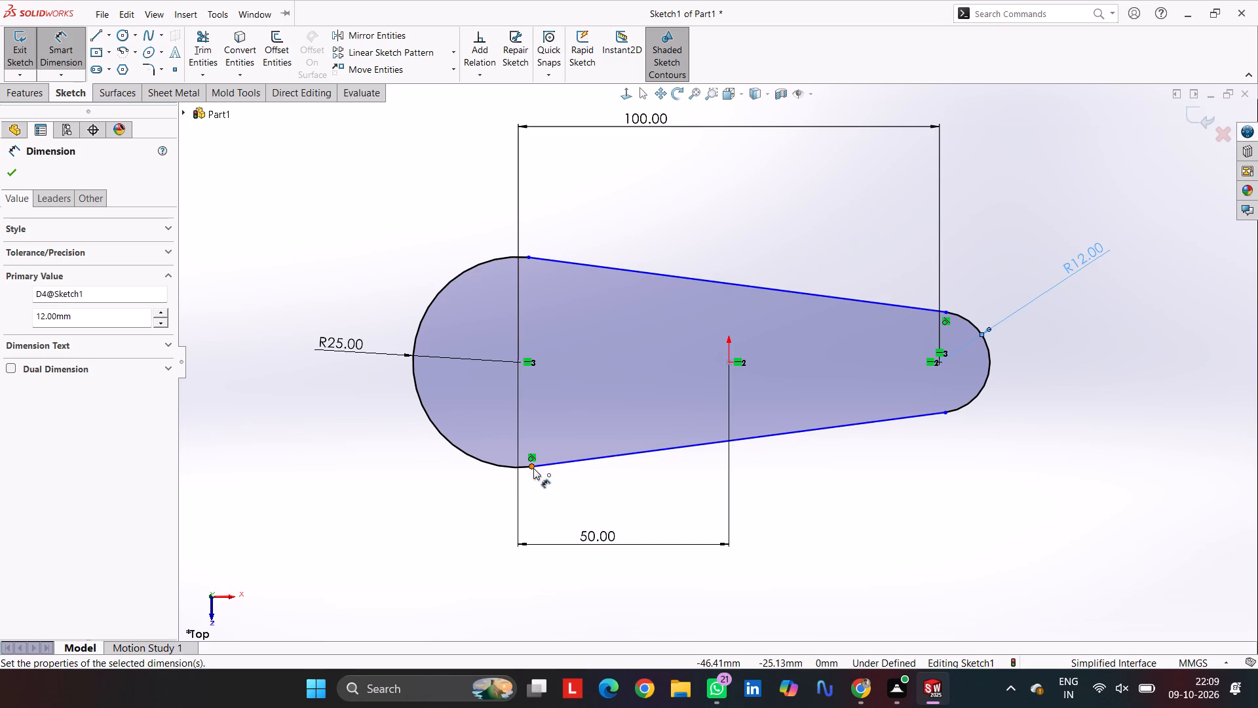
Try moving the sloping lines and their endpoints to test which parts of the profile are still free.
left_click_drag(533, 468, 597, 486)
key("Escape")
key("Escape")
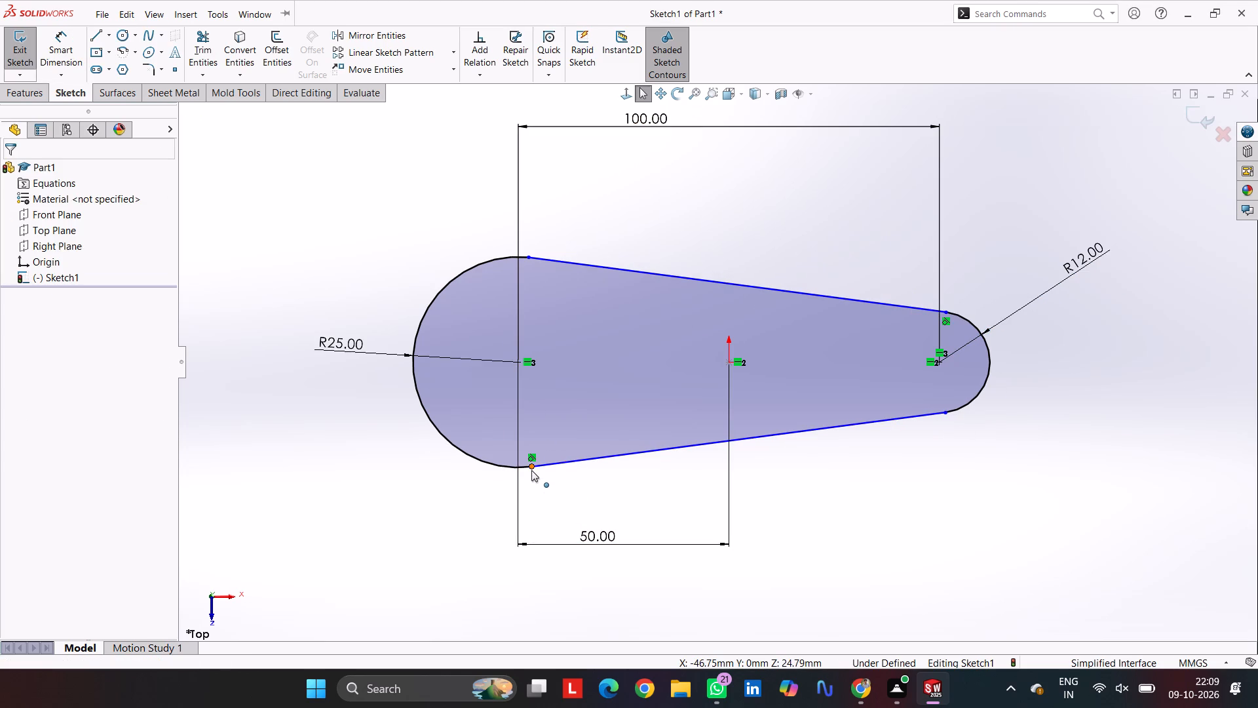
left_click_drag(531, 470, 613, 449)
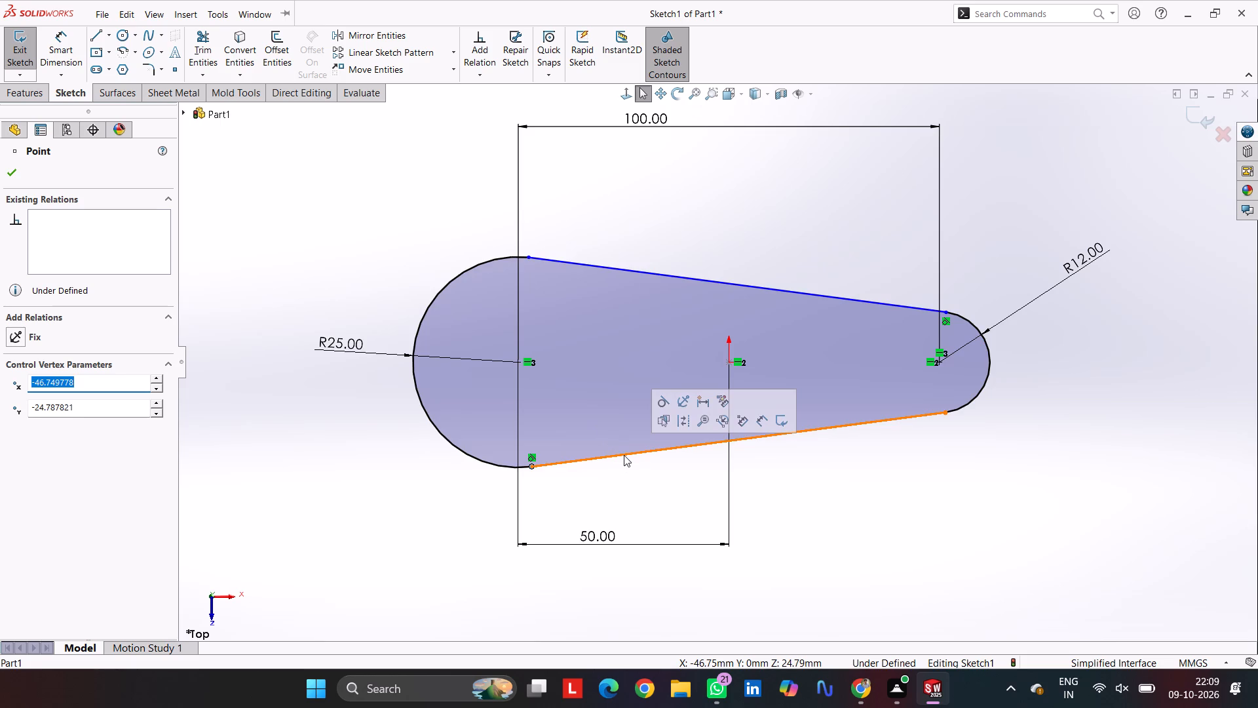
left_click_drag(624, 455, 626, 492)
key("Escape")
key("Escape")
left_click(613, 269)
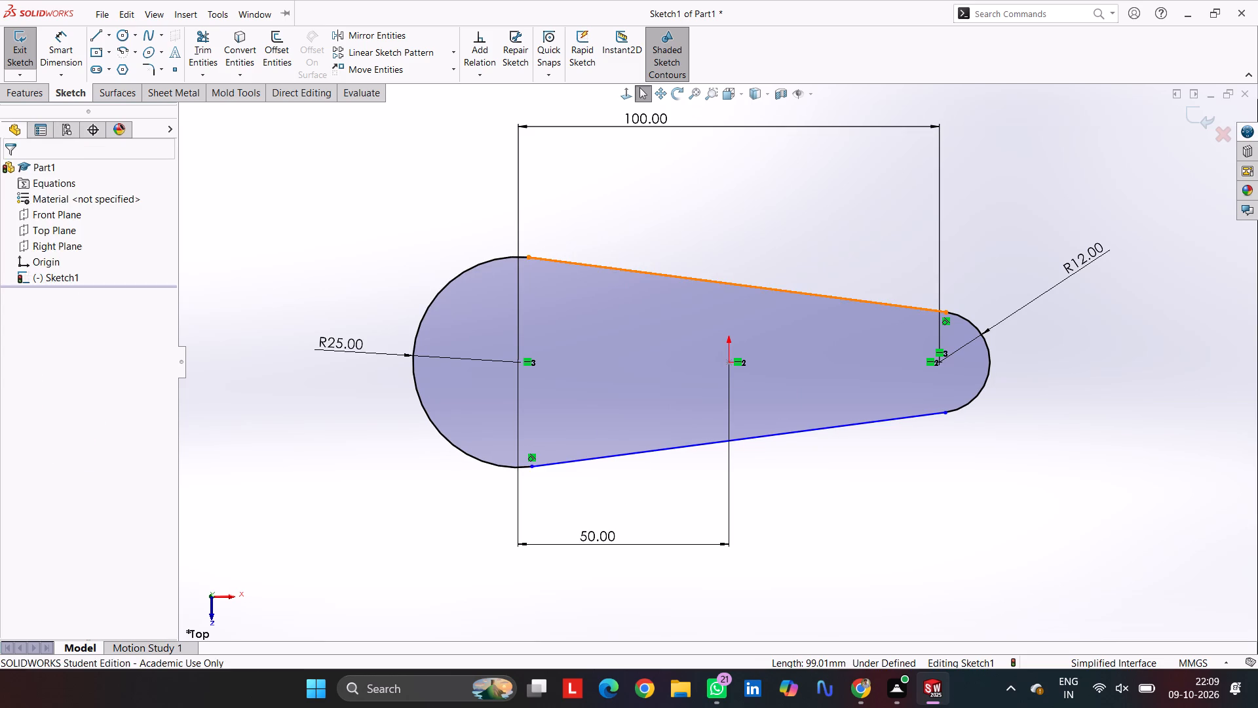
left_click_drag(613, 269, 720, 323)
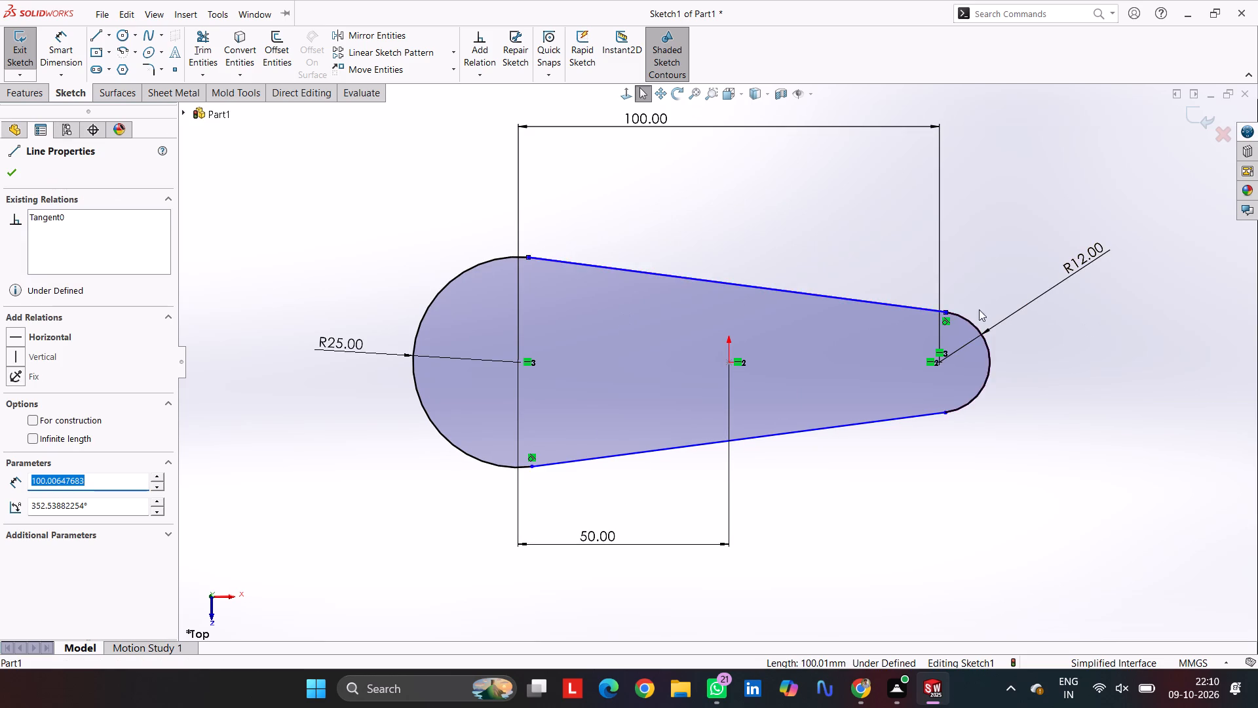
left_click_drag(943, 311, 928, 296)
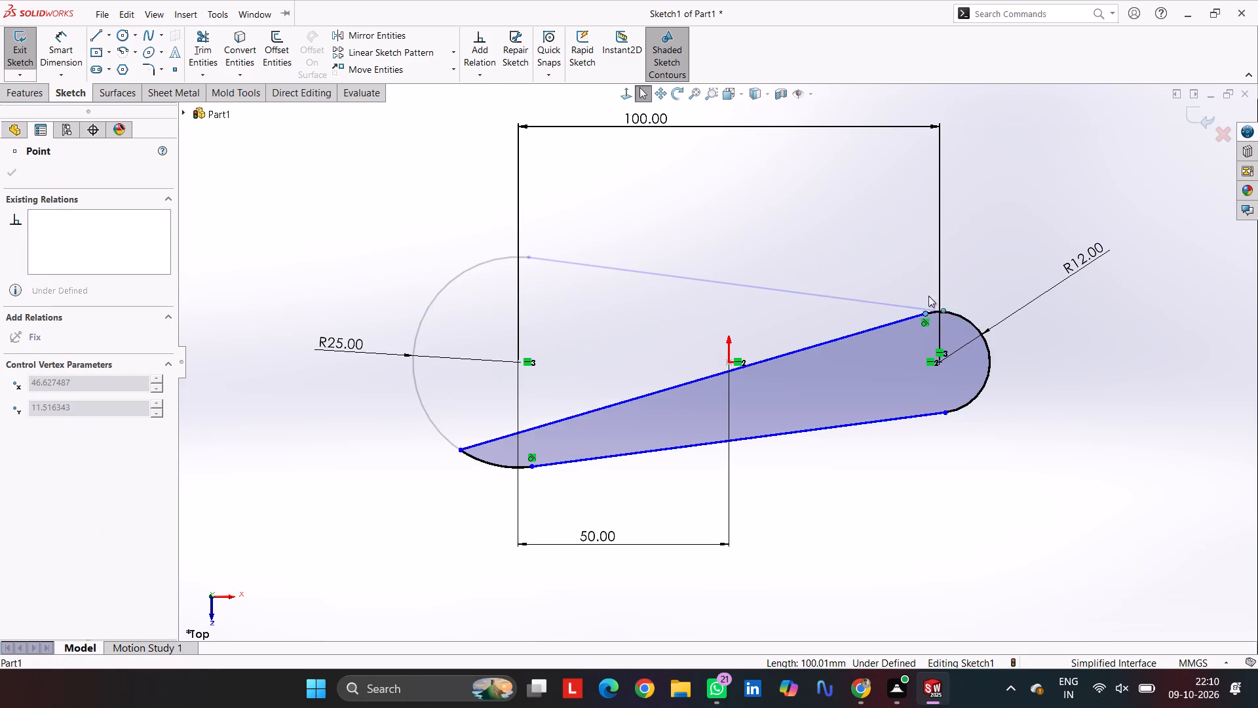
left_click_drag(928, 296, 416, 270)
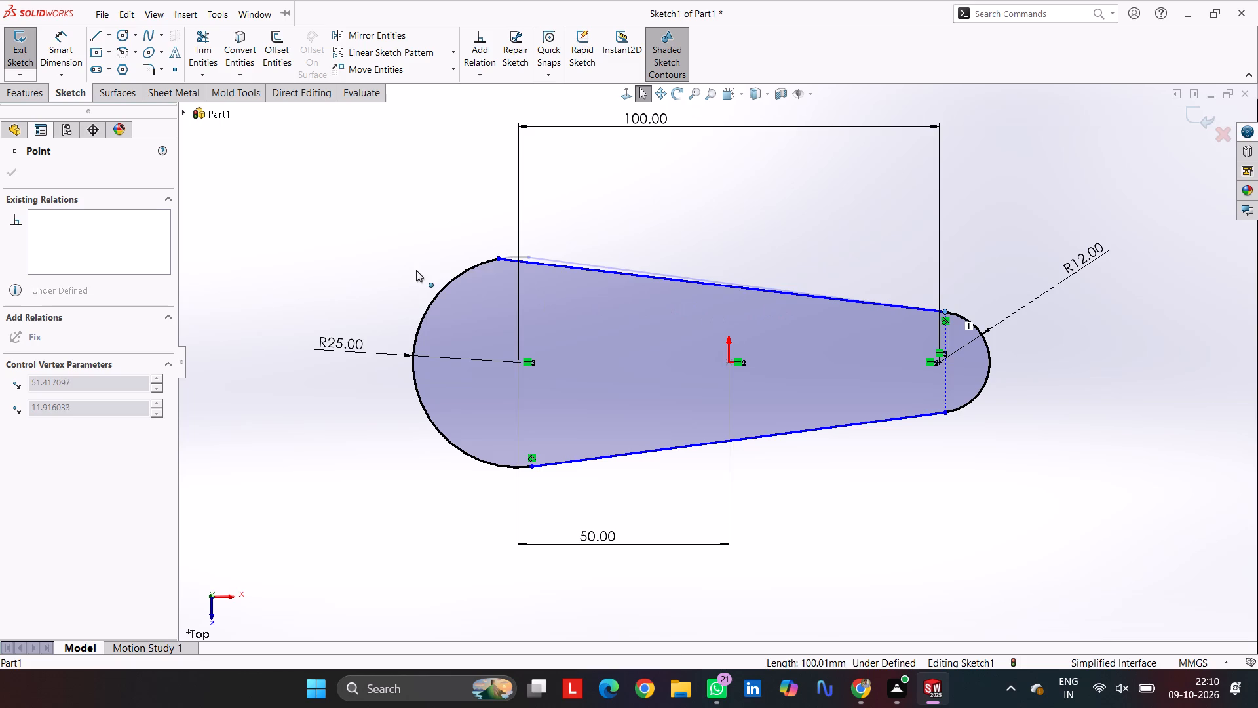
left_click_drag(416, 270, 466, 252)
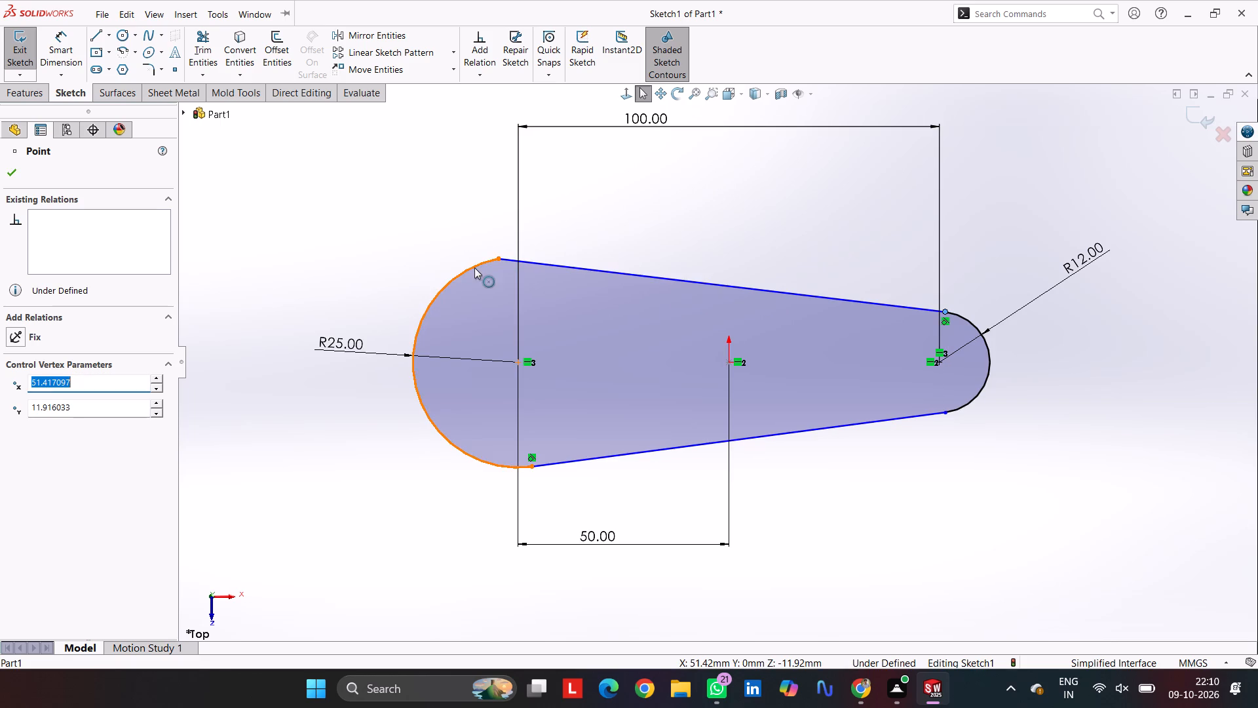
Add a tangent relation between the upper sloping line and the large end arc.
left_click(474, 262, "ctrl")
left_click(532, 265)
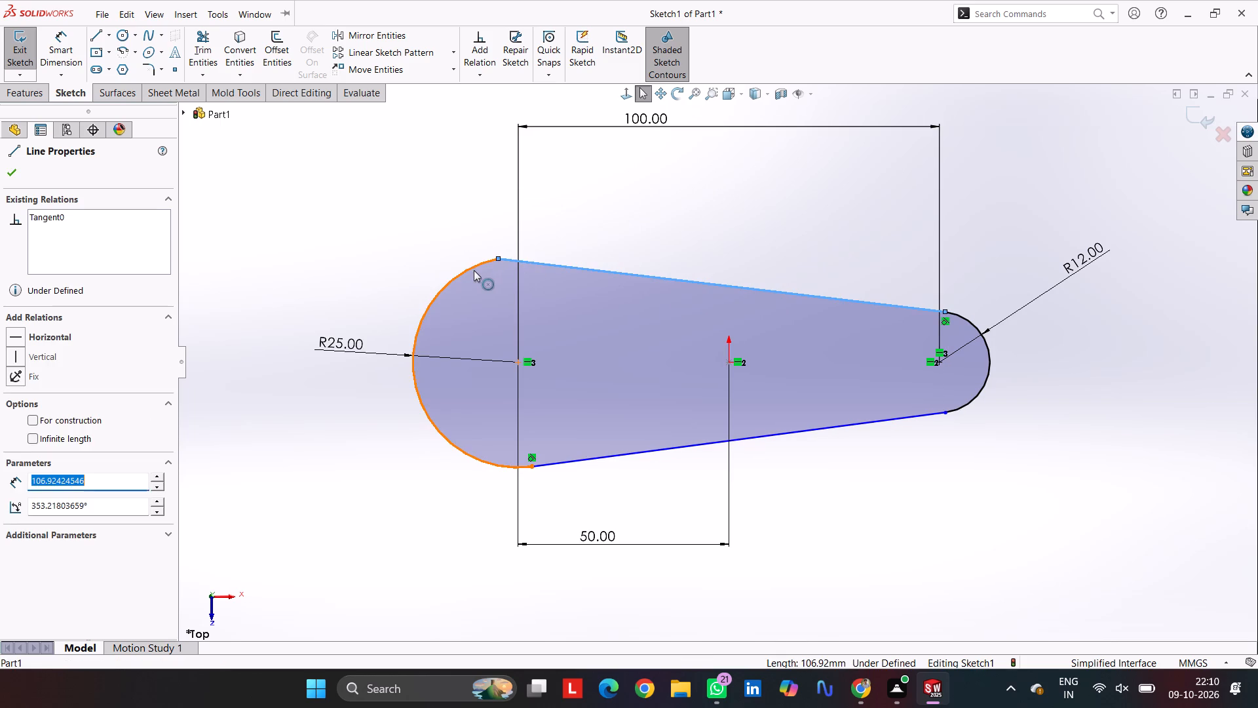
left_click(474, 270, "ctrl")
left_click(22, 403)
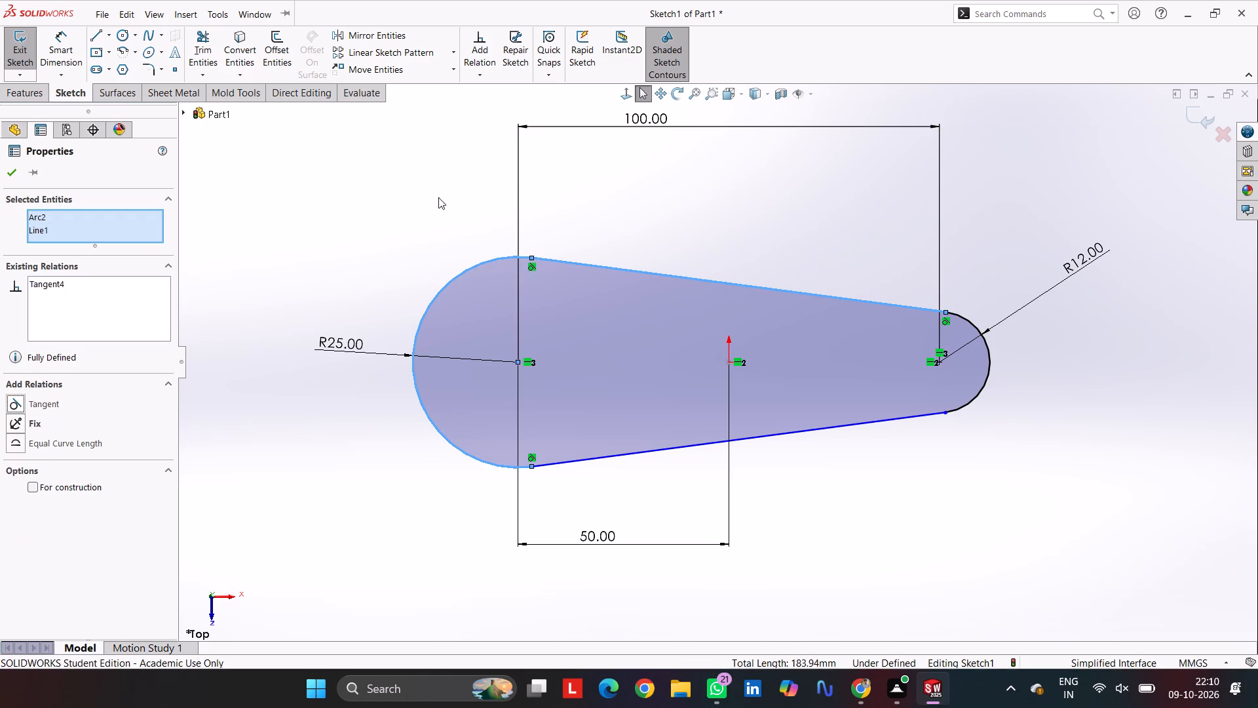
Add a tangent relation between the lower sloping line and the small end arc to fully define the profile.
left_click(442, 194)
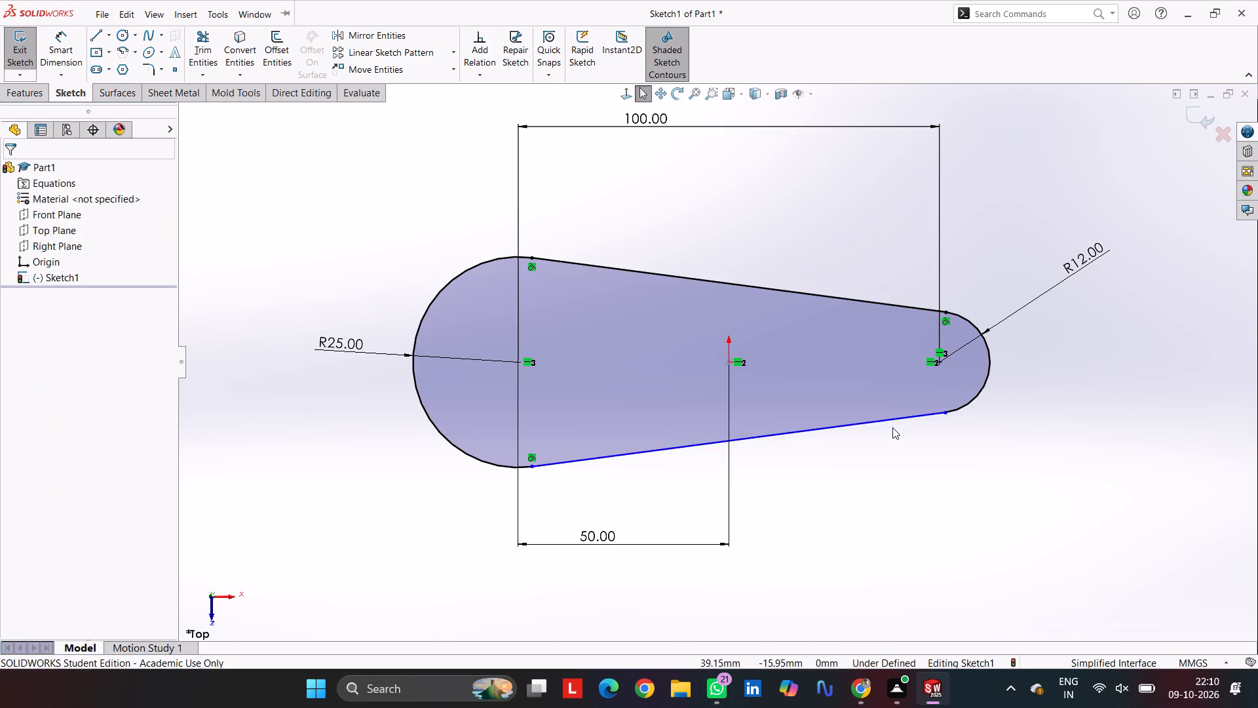
left_click(888, 422)
left_click(961, 402, "ctrl")
left_click(966, 408, "ctrl")
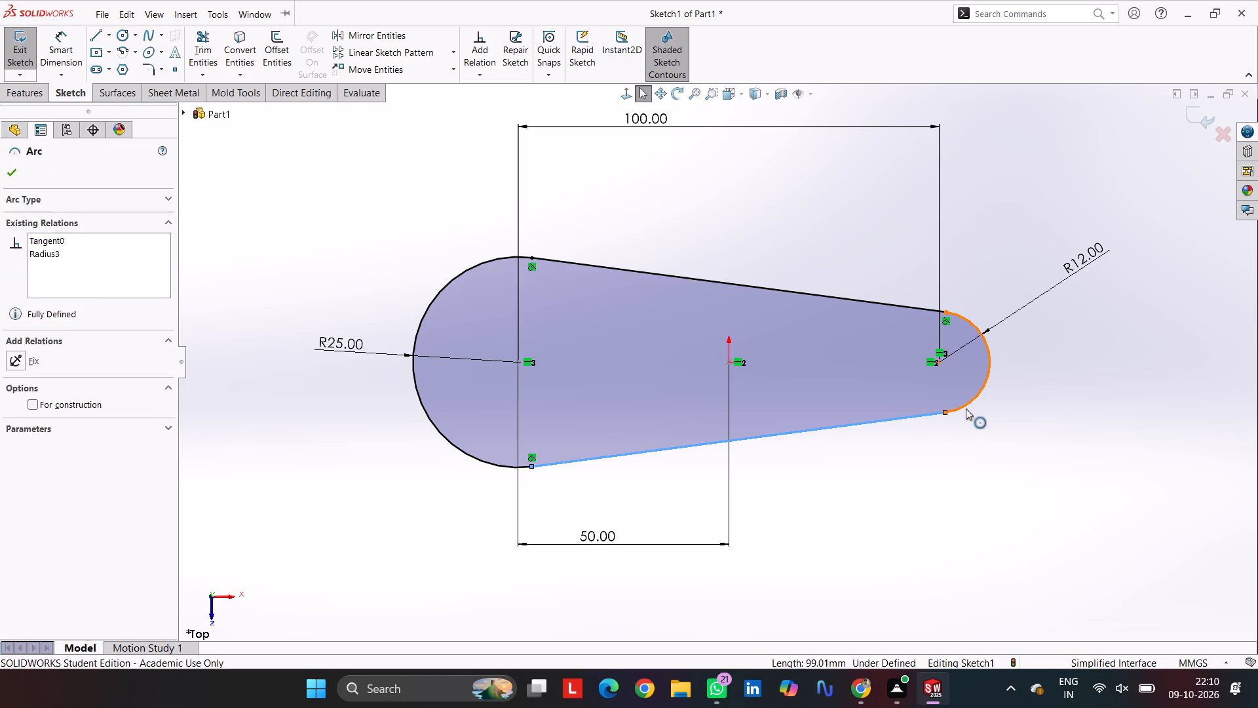
left_click(1002, 349)
left_click(1015, 462)
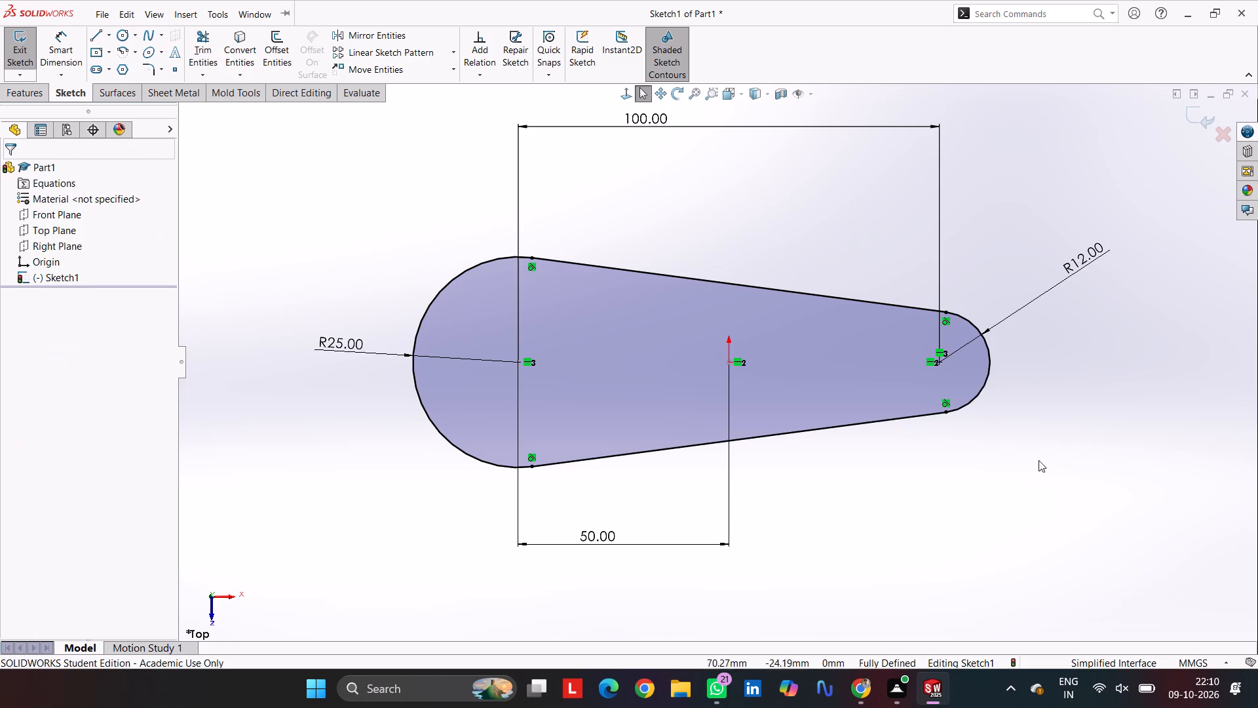
left_click(1050, 458)
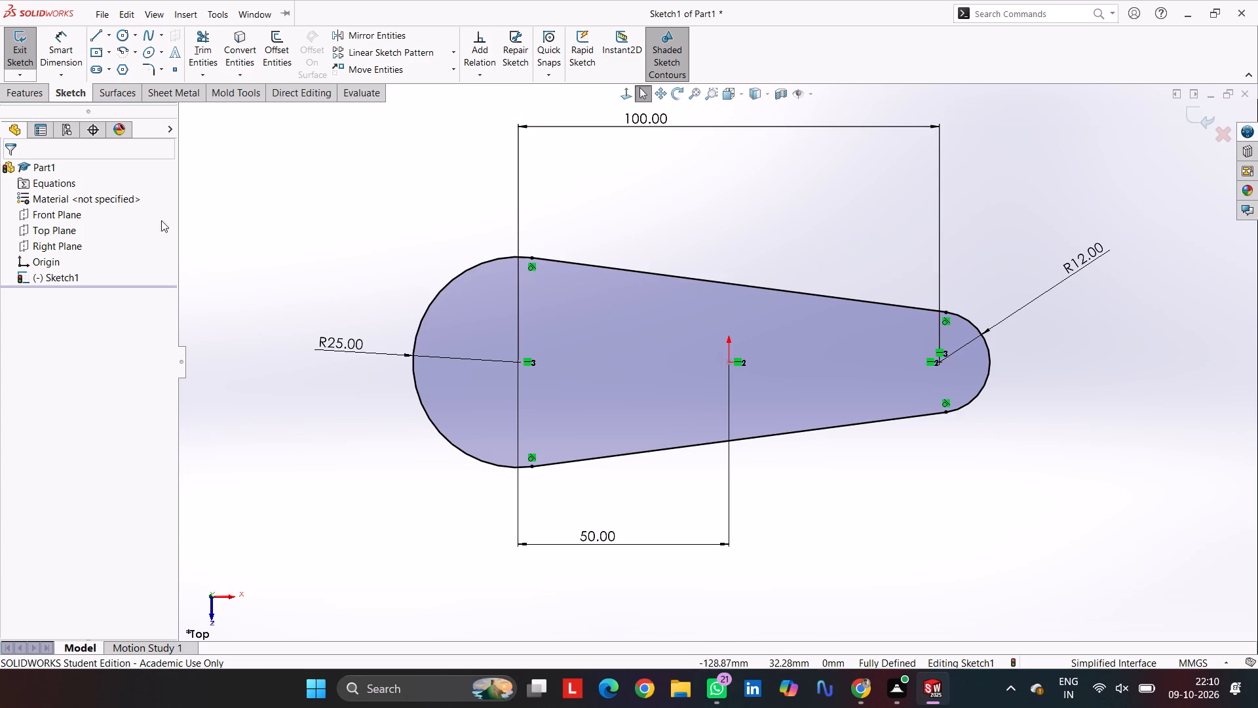
left_click(332, 188)
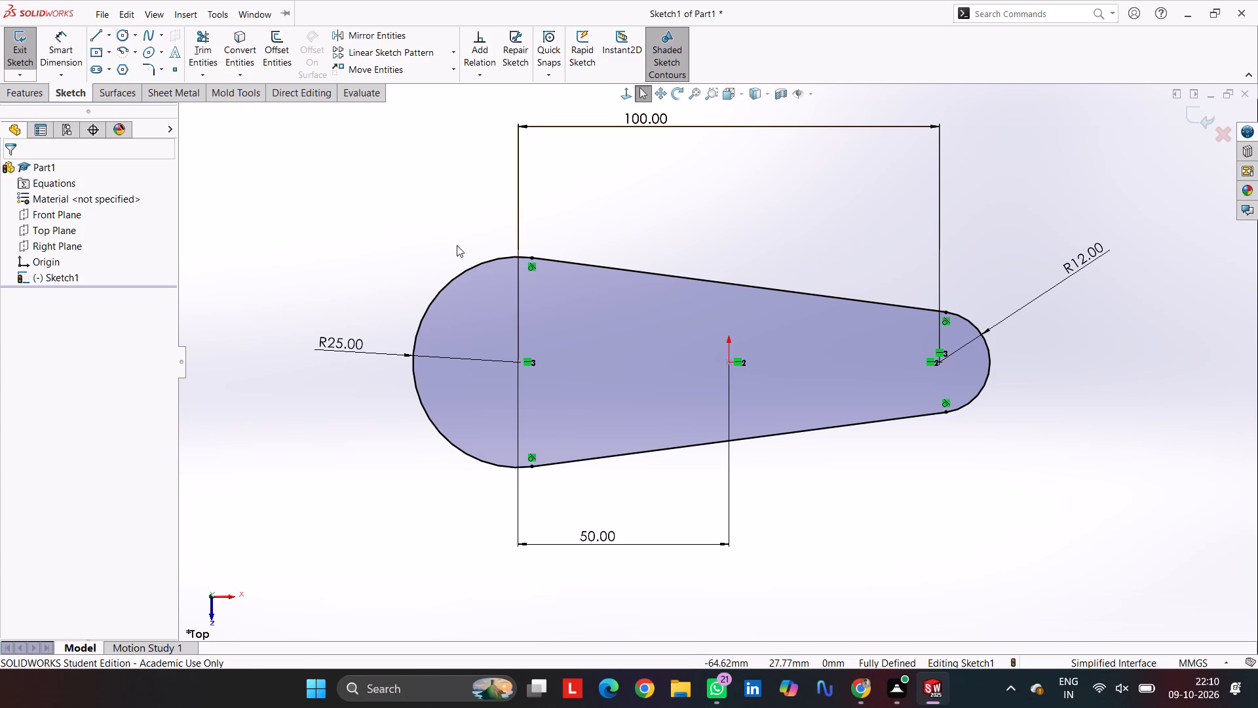
Extrude the tapered link profile 60 mm as a boss with the Mid Plane end condition.
left_click(33, 97)
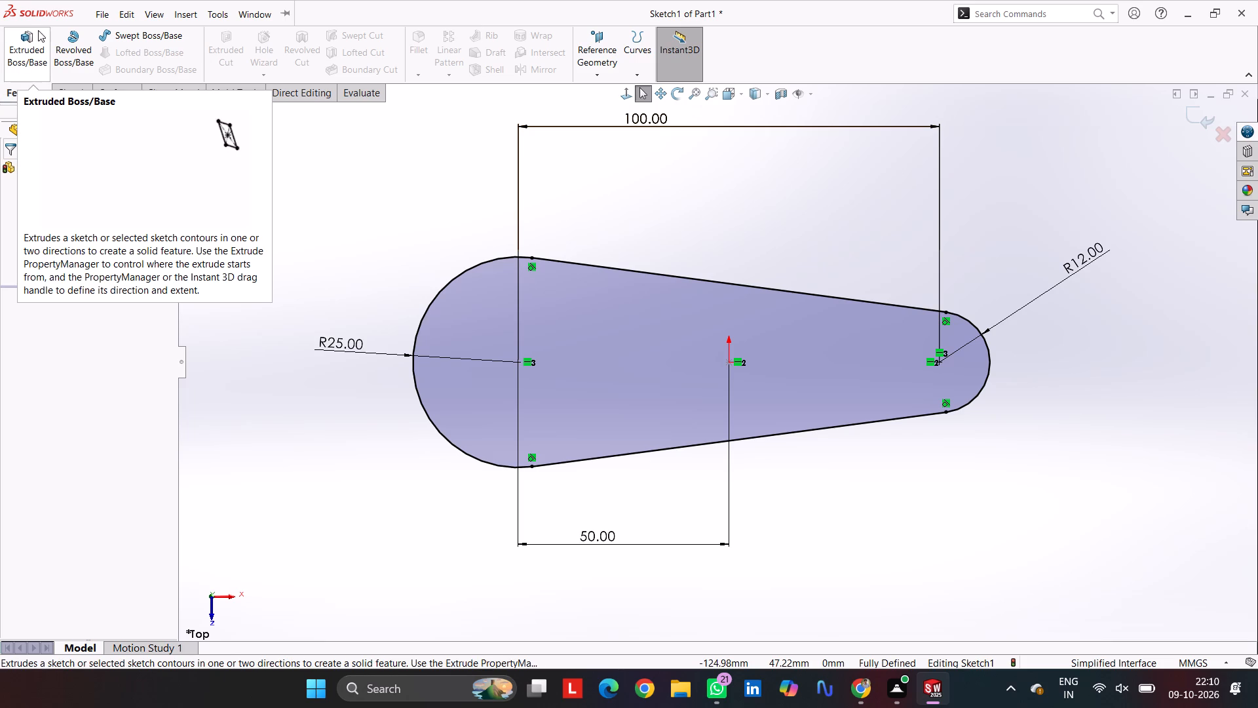
left_click(20, 60)
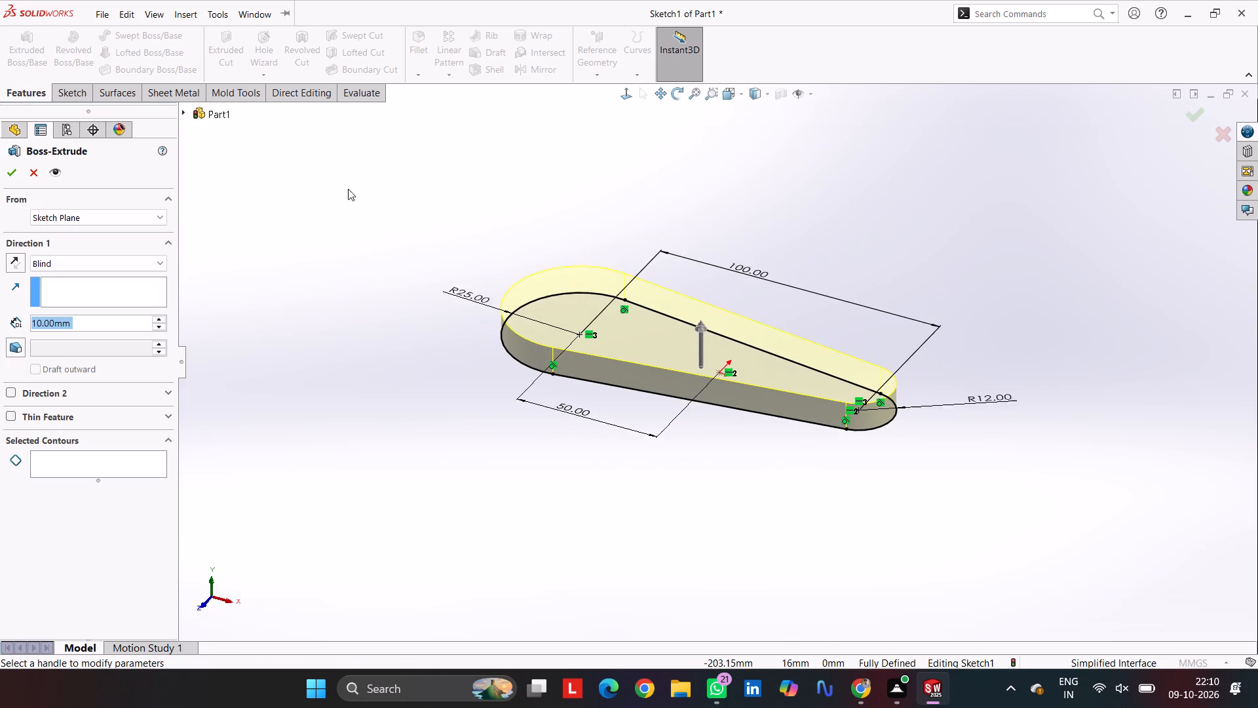
left_click(15, 265)
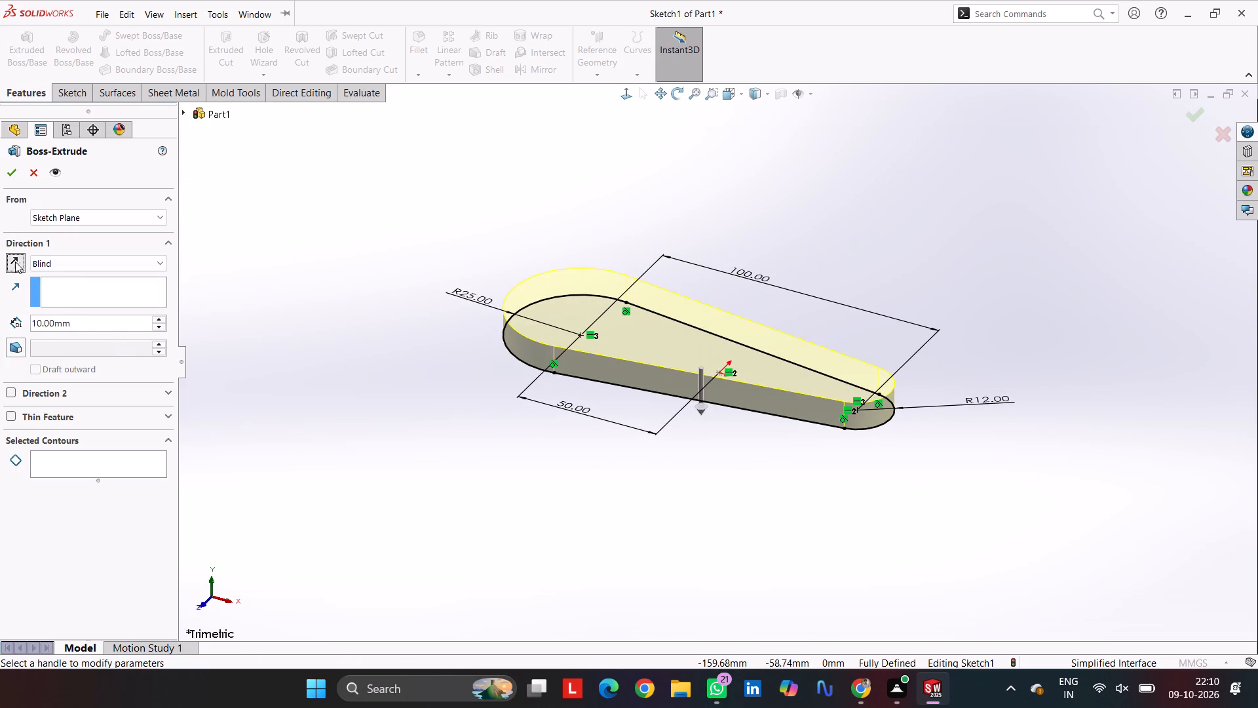
left_click(73, 260)
left_click(72, 328)
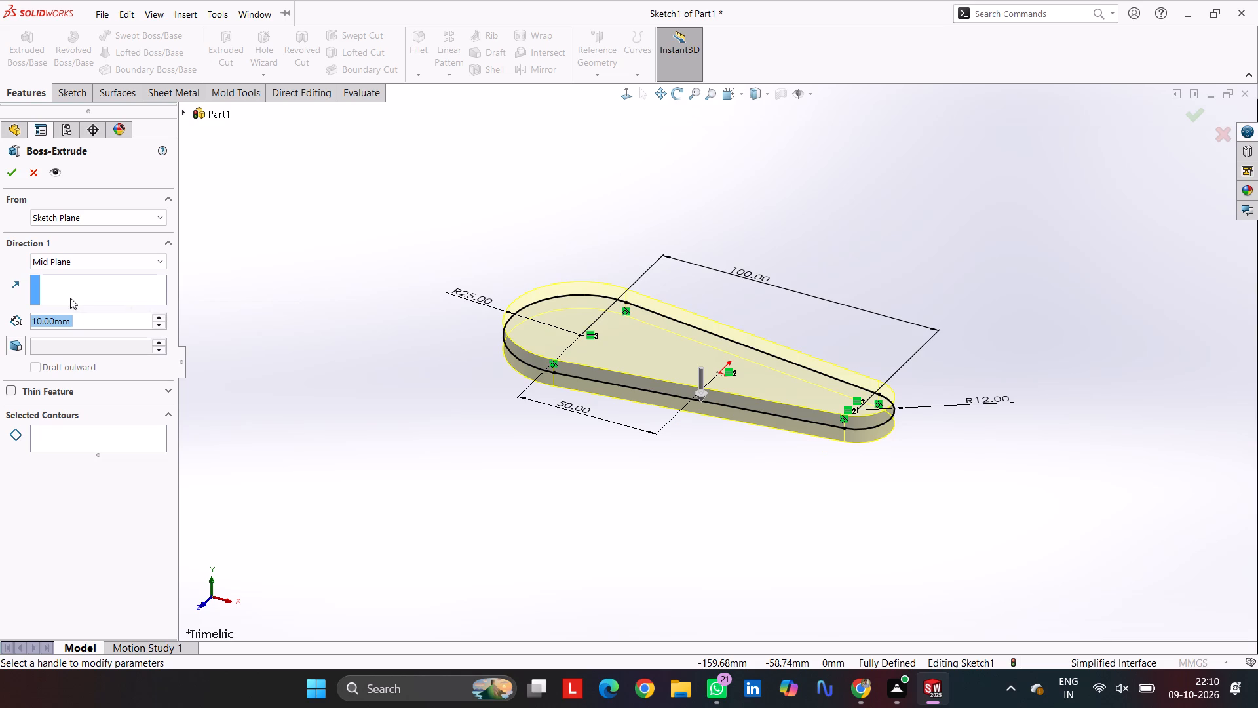
type("60")
key("Return")
key("Return")
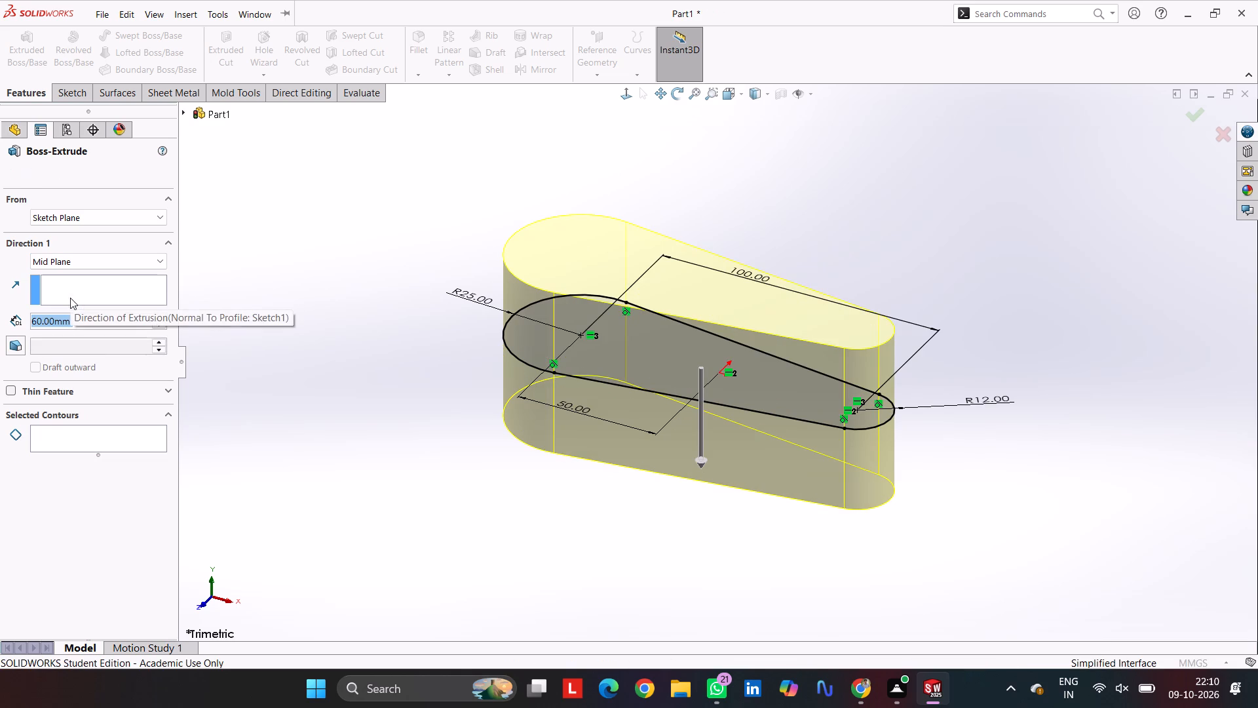
left_click(394, 208)
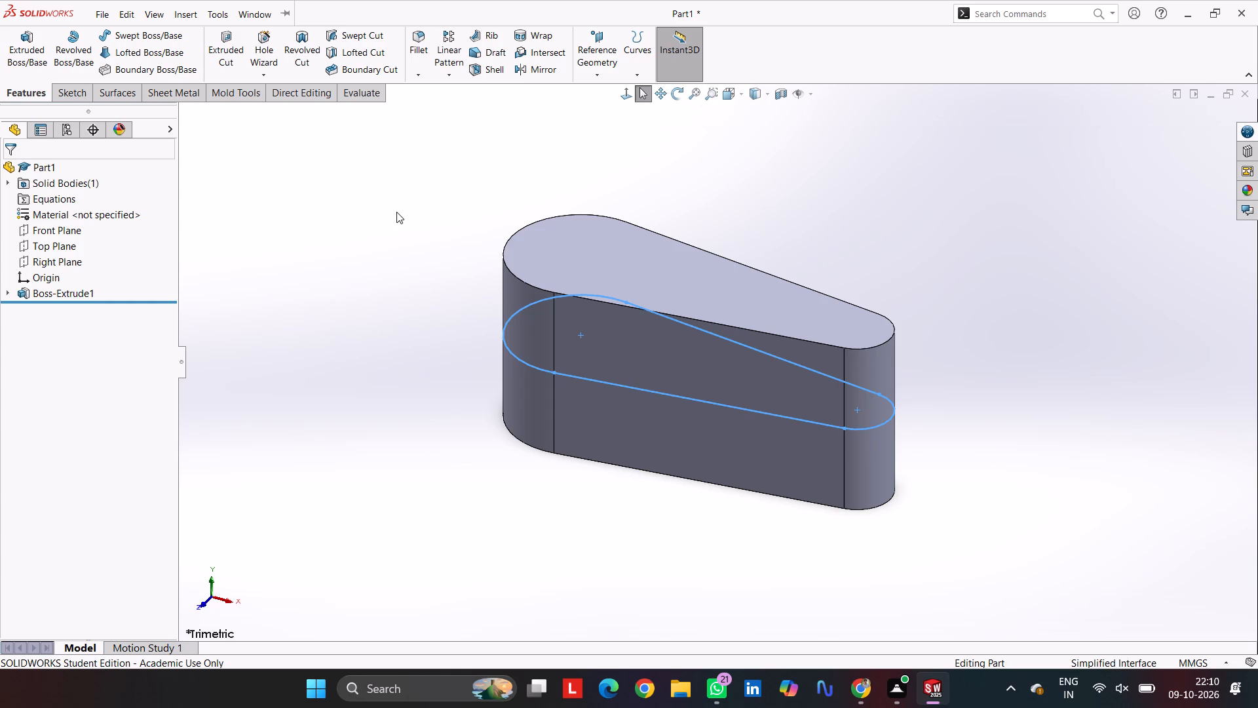
Start a sketch on the link's top face and draw an infinite horizontal construction line through the origin.
left_click(615, 247)
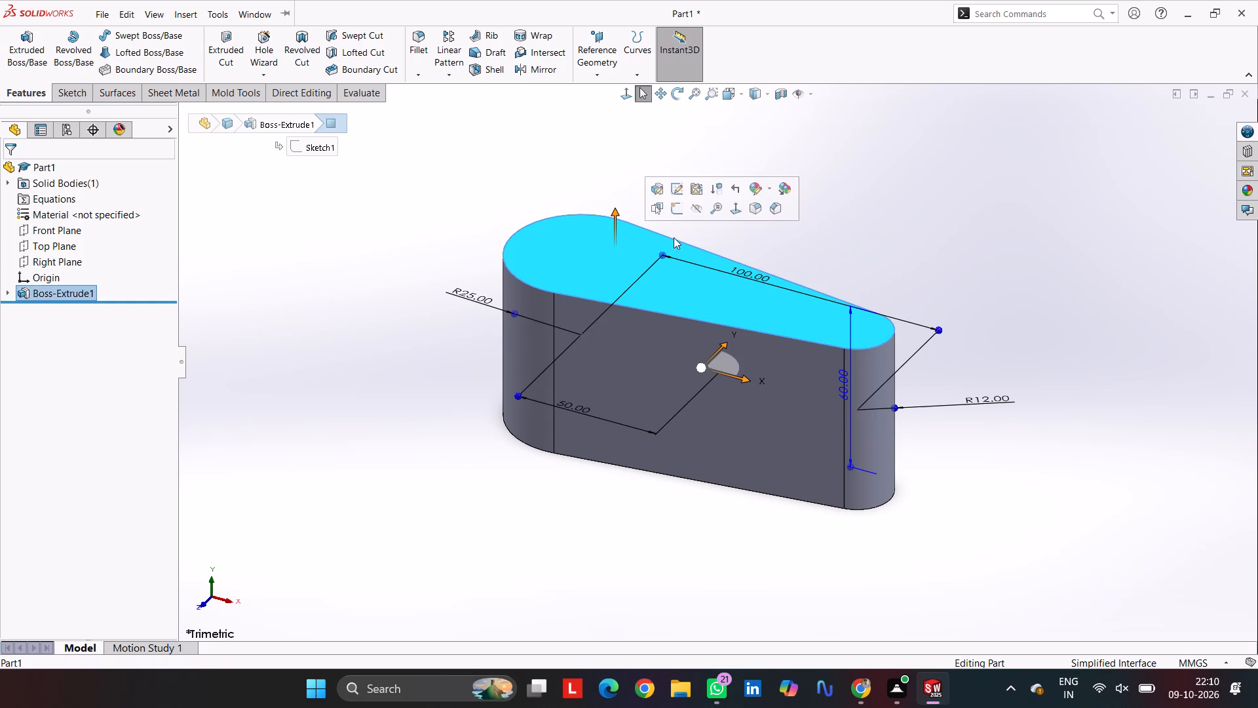
left_click(678, 209)
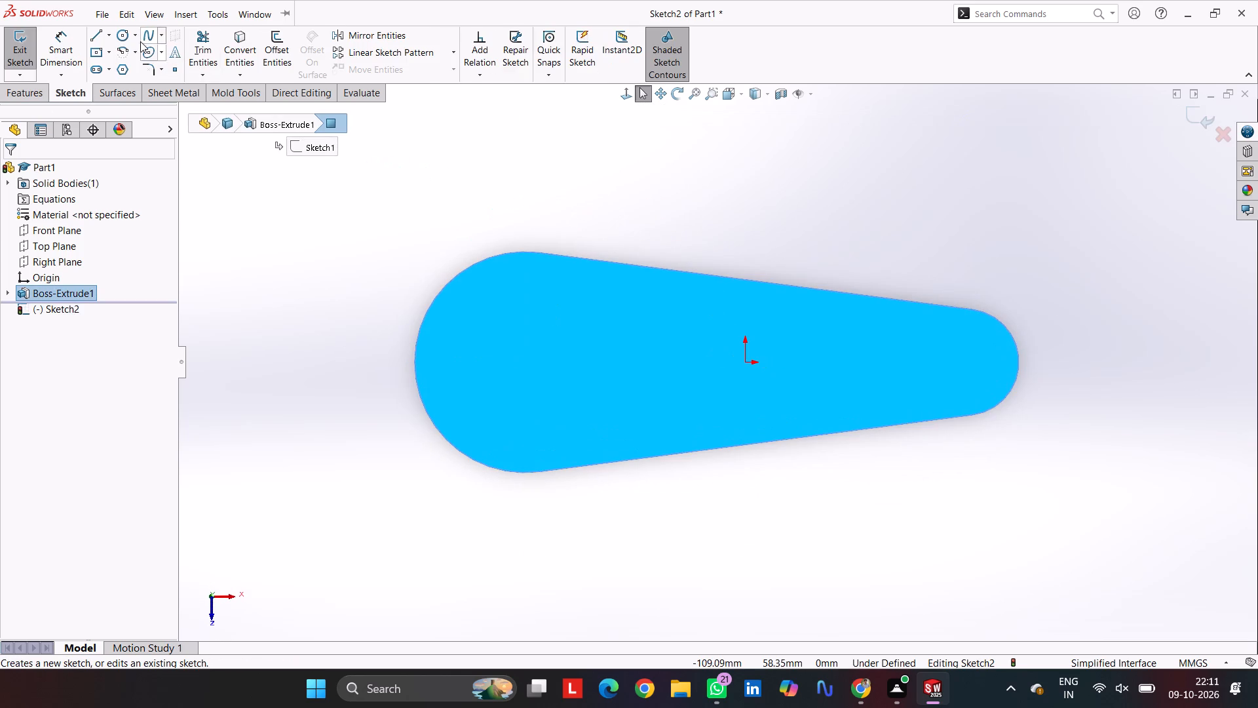
left_click(117, 38)
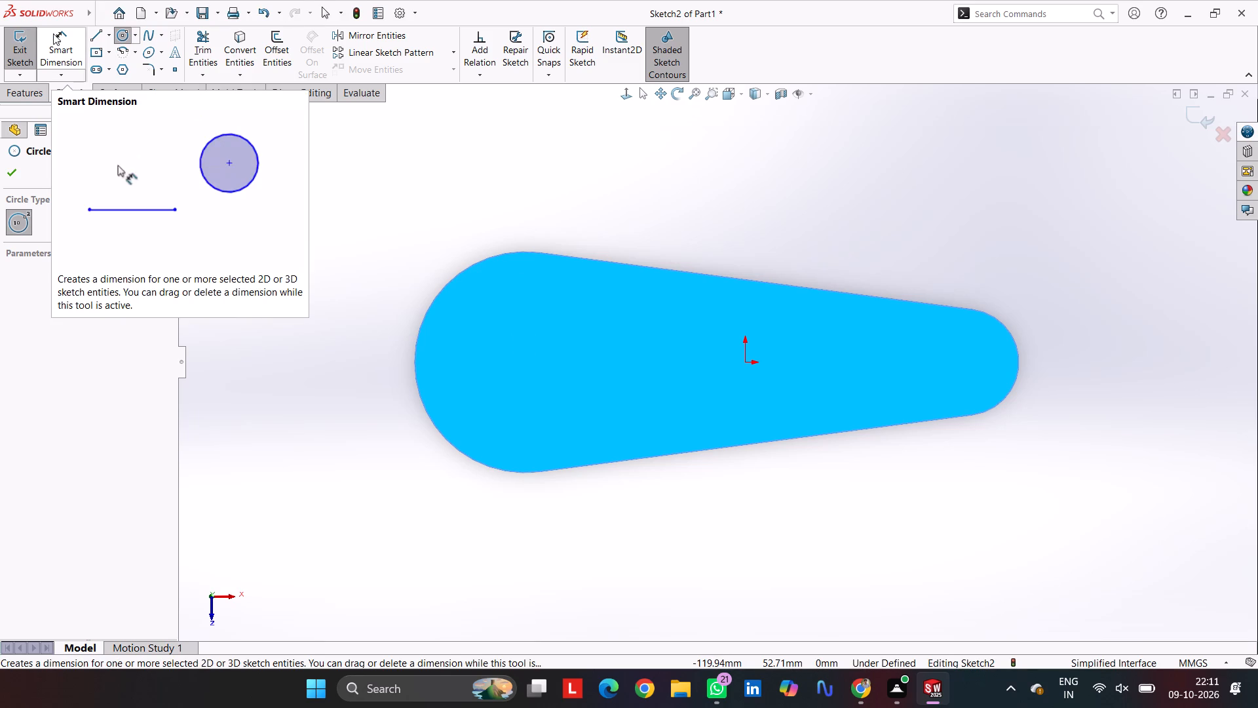
left_click(91, 35)
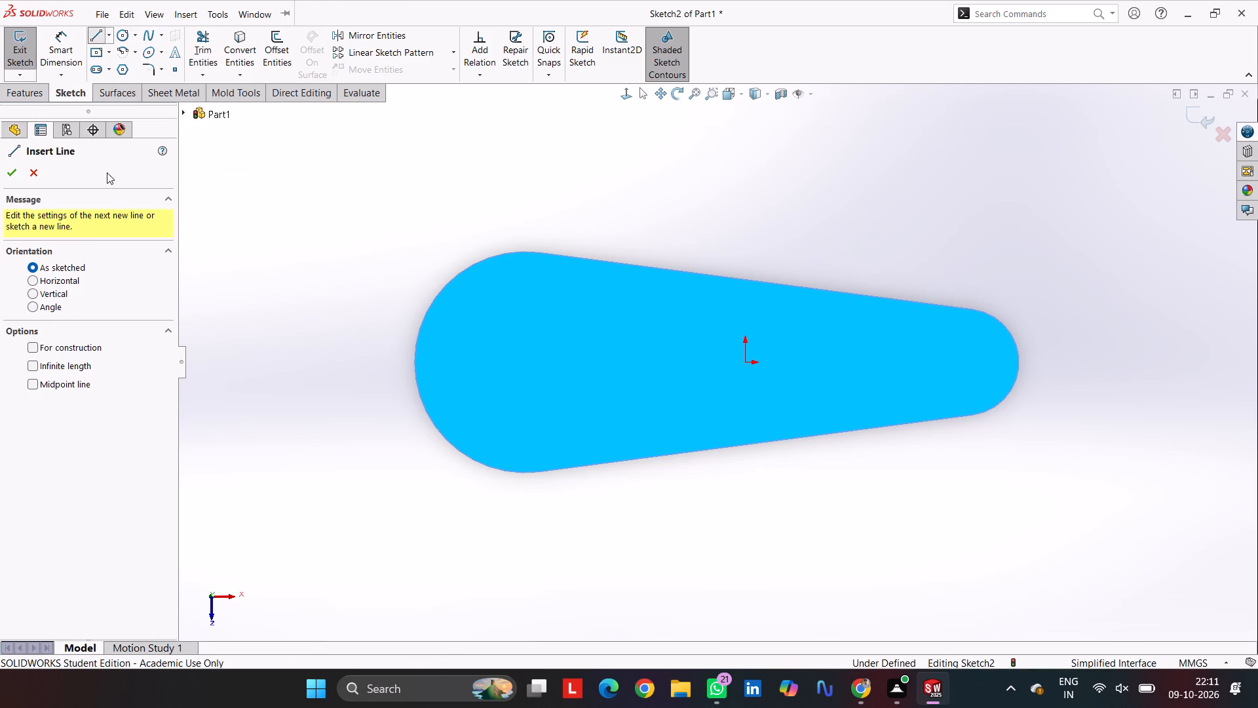
left_click(58, 281)
left_click(62, 365)
left_click(73, 344)
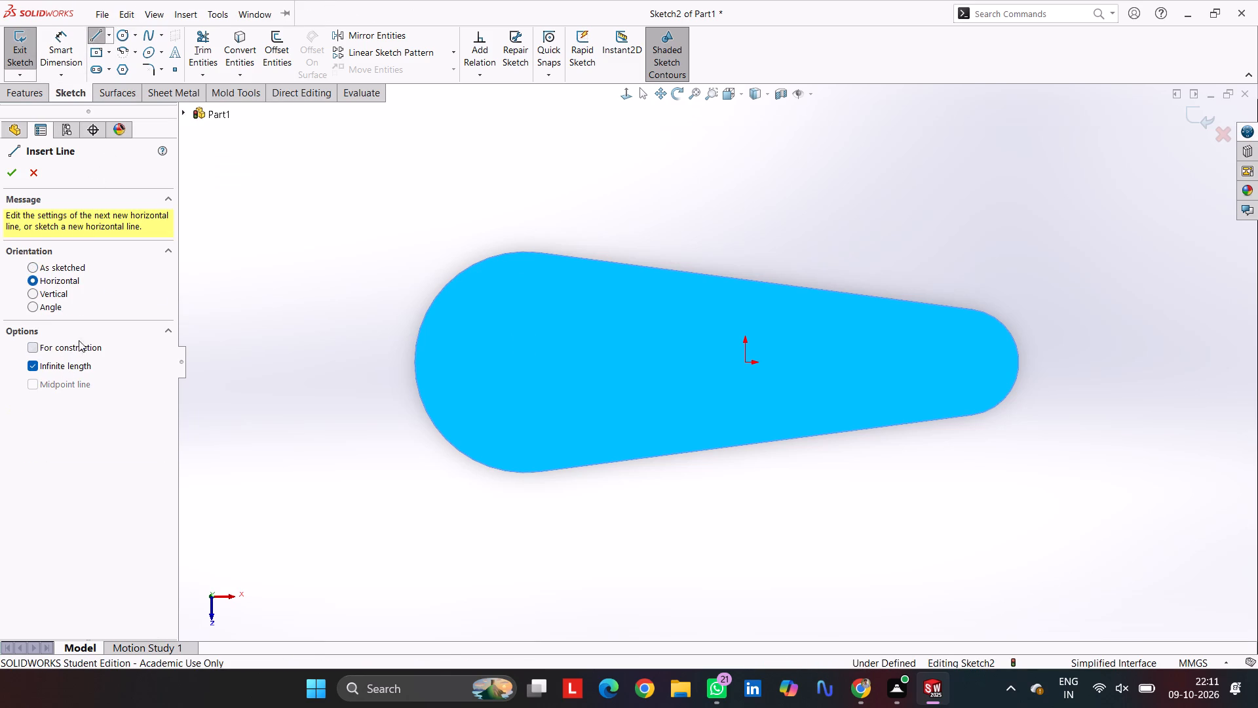
left_click(746, 362)
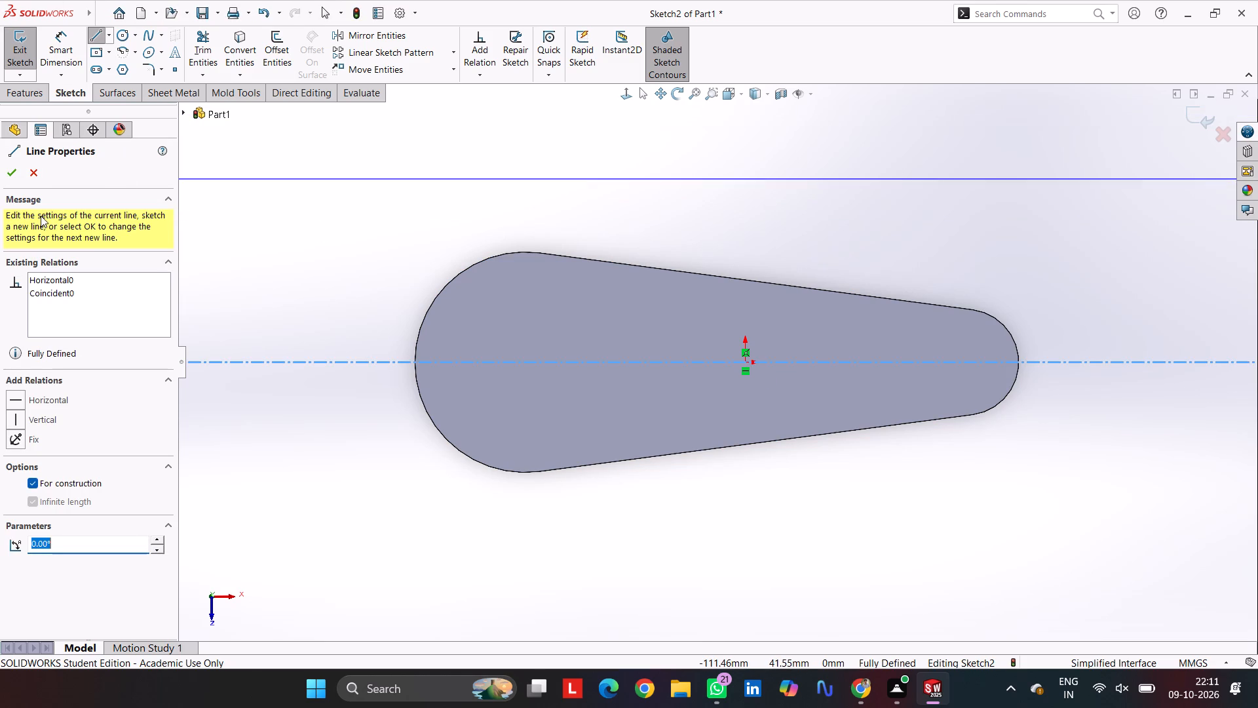
left_click(5, 170)
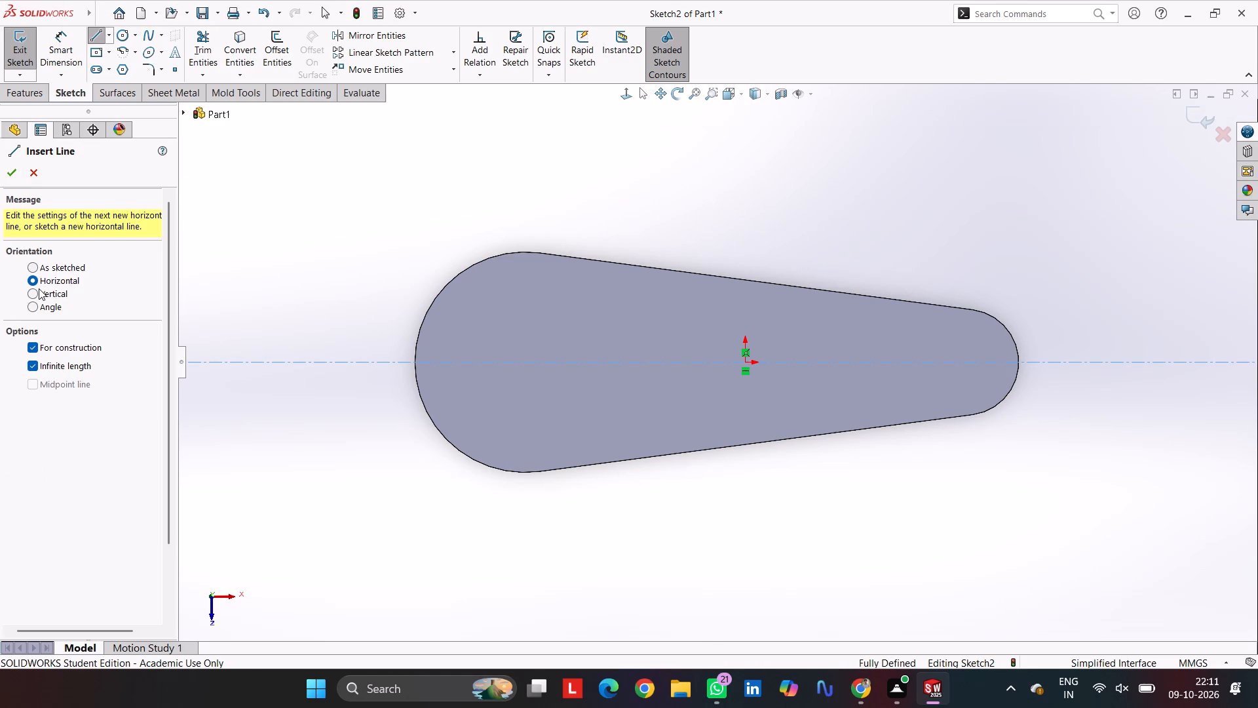
Draw an infinite vertical construction line through the centre of the link's large rounded end.
left_click(39, 288)
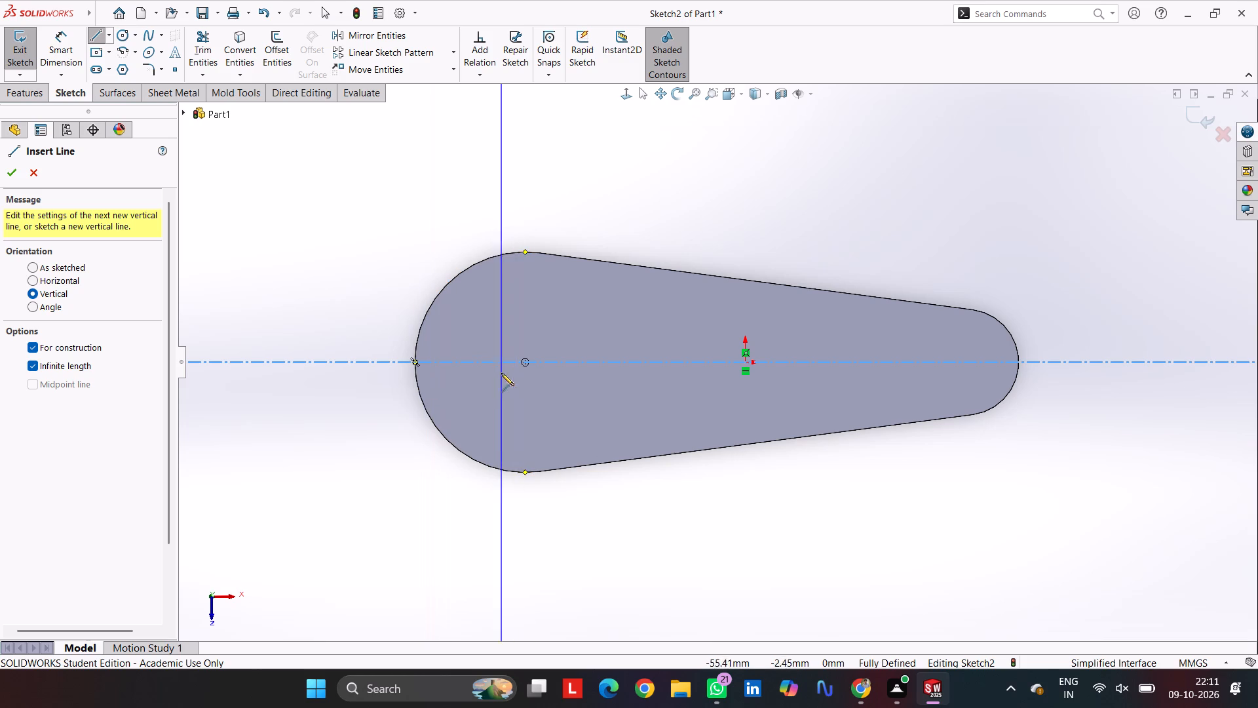
left_click(524, 364)
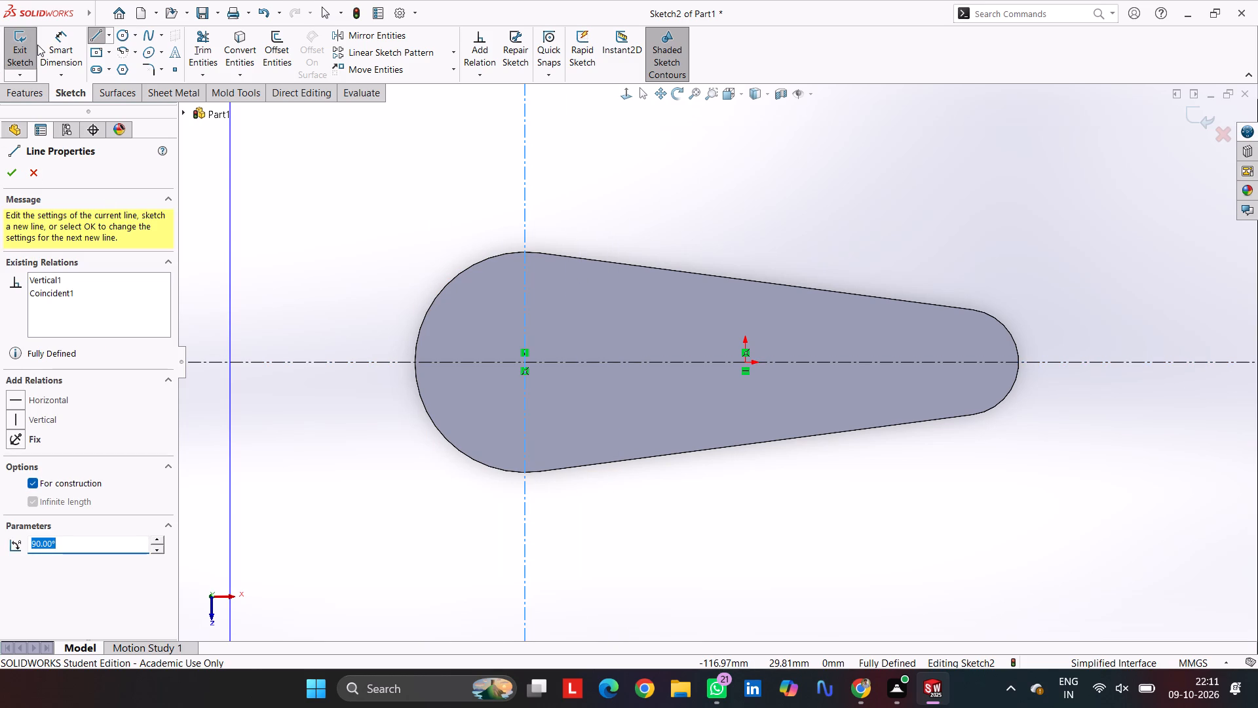
left_click(98, 52)
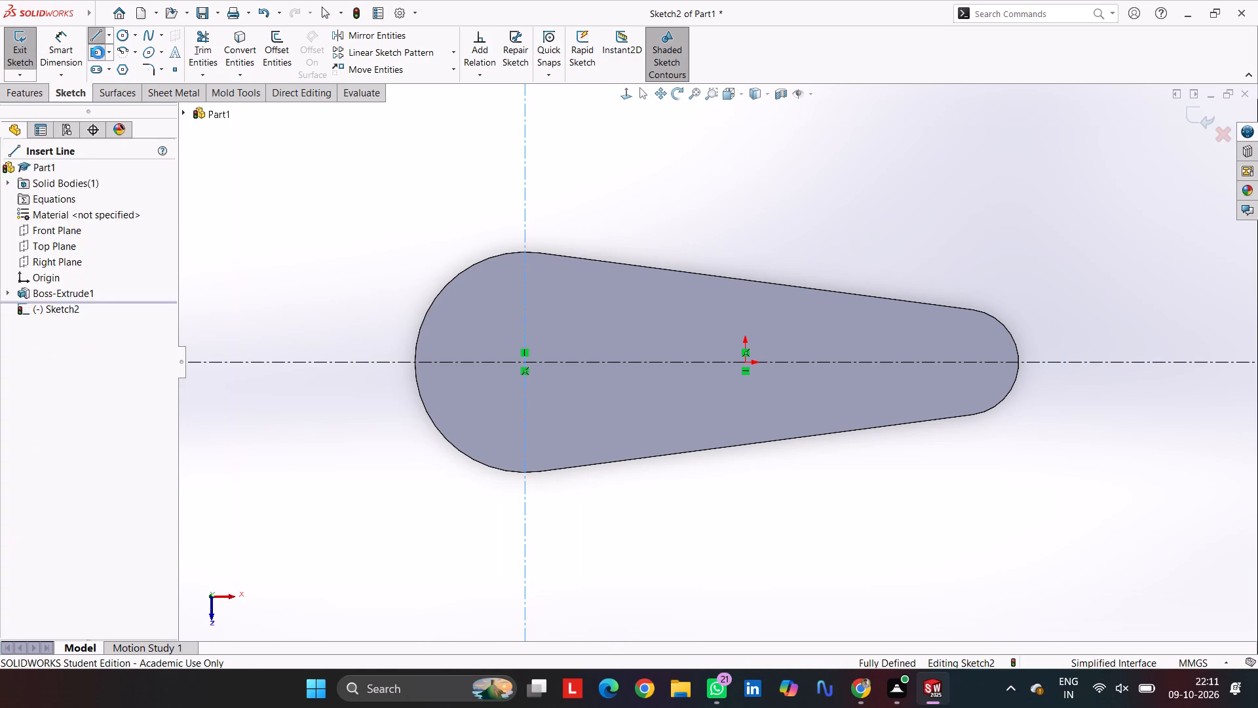
key("Escape")
Sketch a circle of about 18 mm radius centred where the two construction lines cross in the large end.
scroll(513, 359, "down", 4)
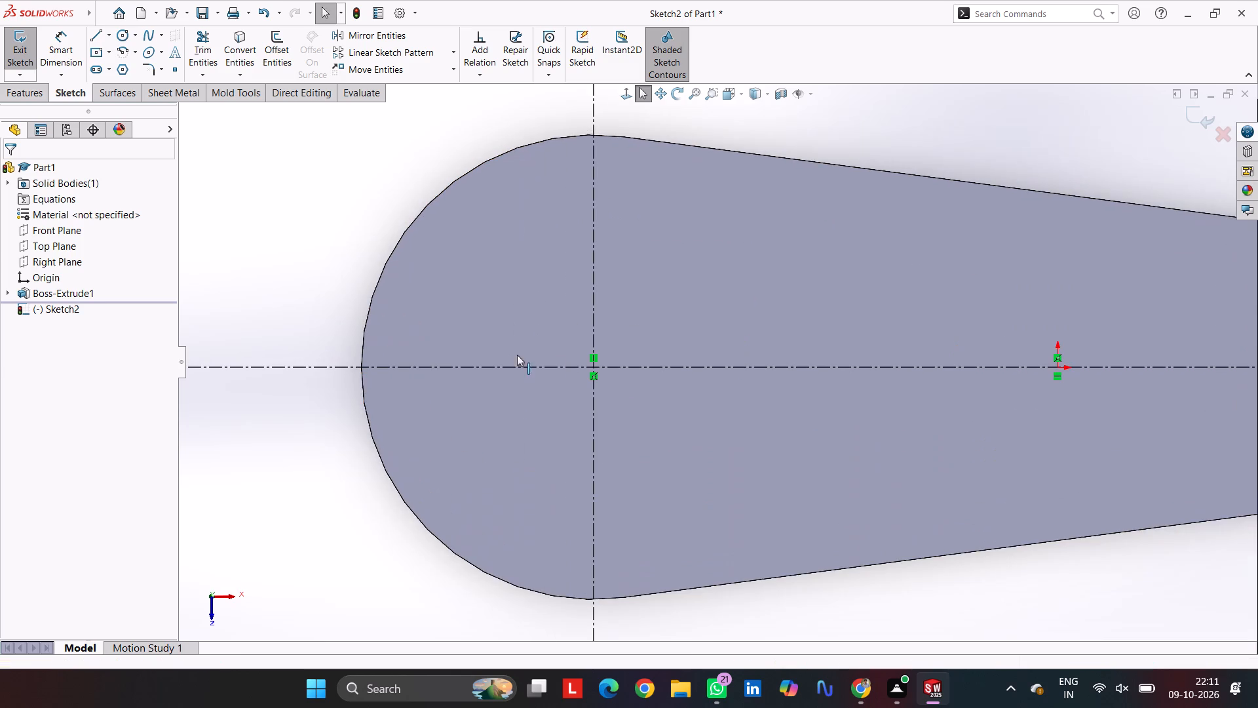
scroll(581, 355, "up", 5)
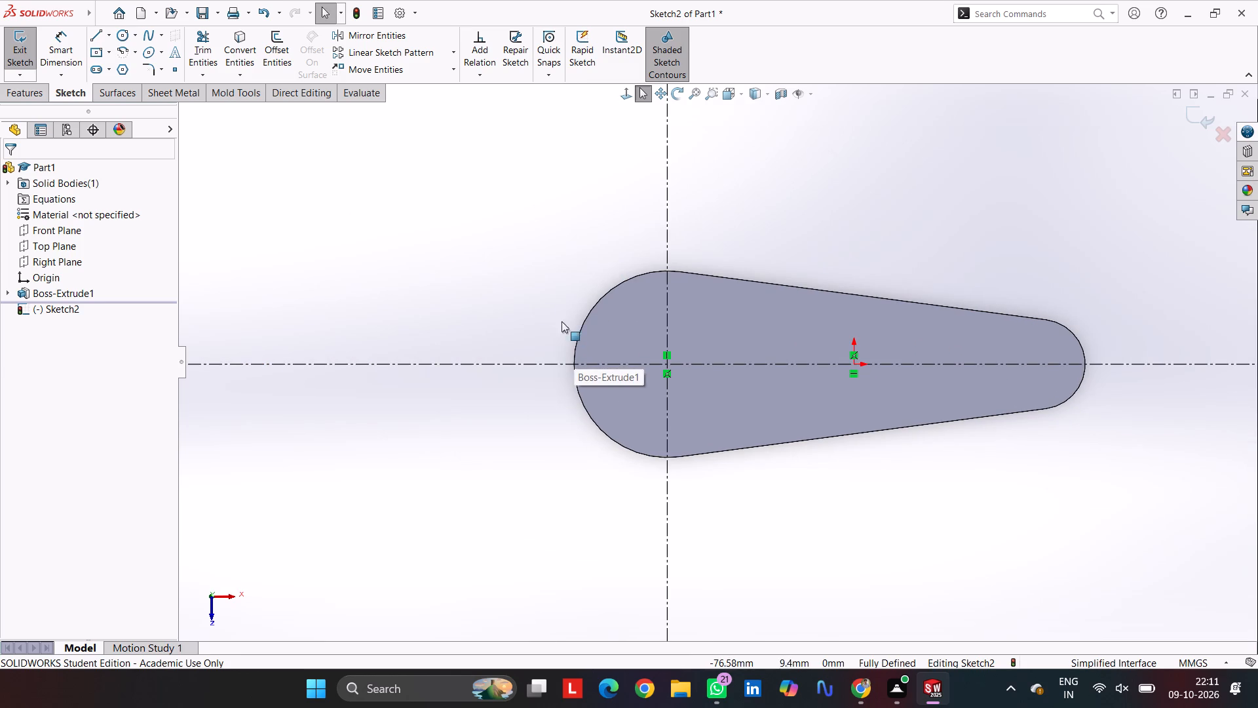
left_click(117, 40)
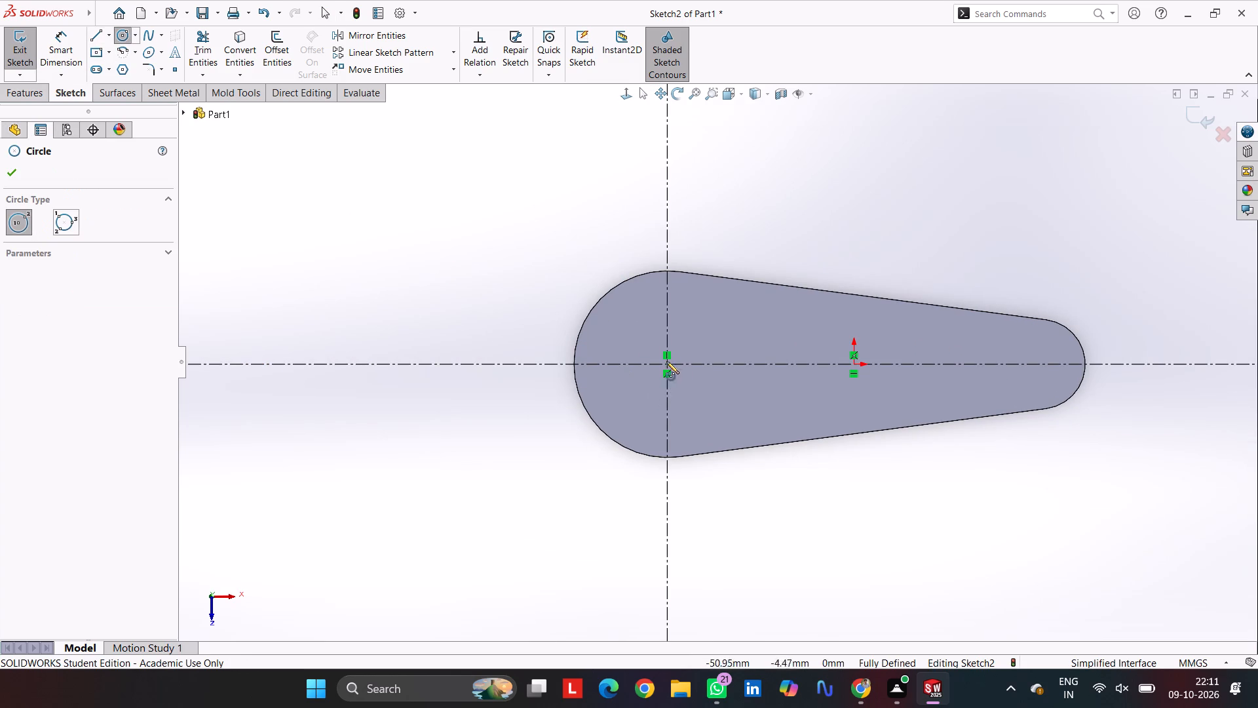
left_click(668, 364)
left_click(696, 425)
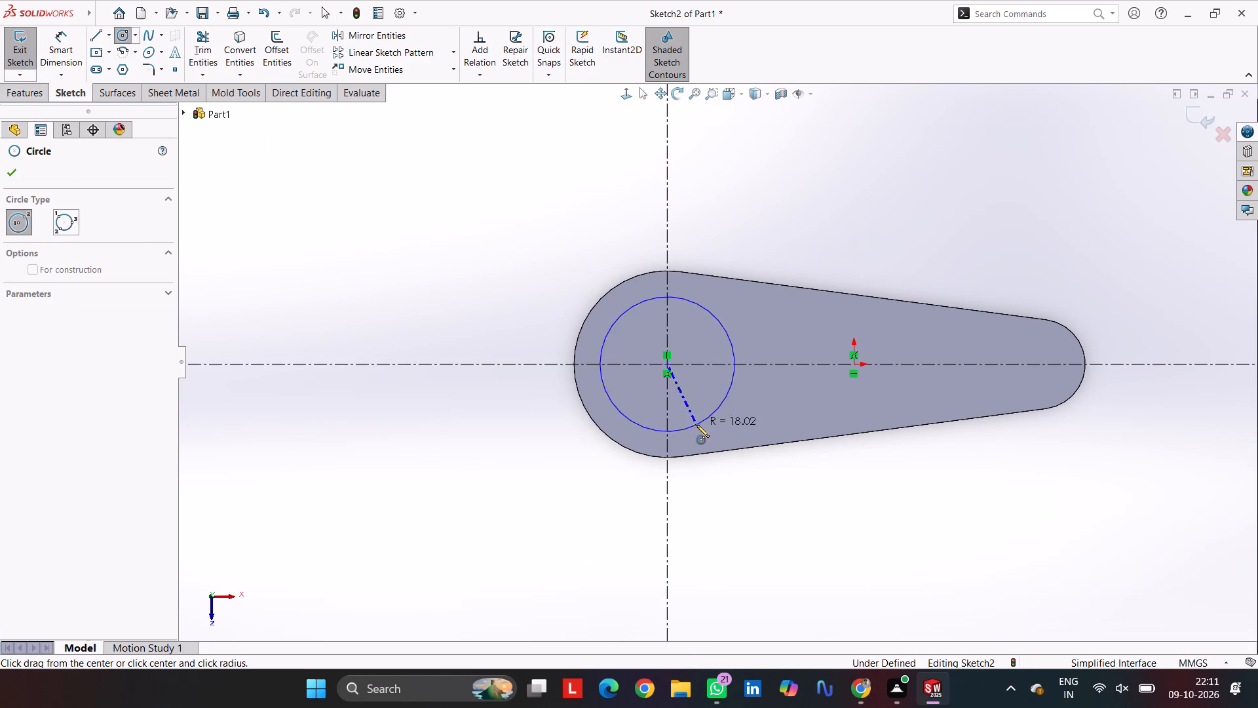
Dimension the circle's diameter as 40 mm.
left_click(60, 51)
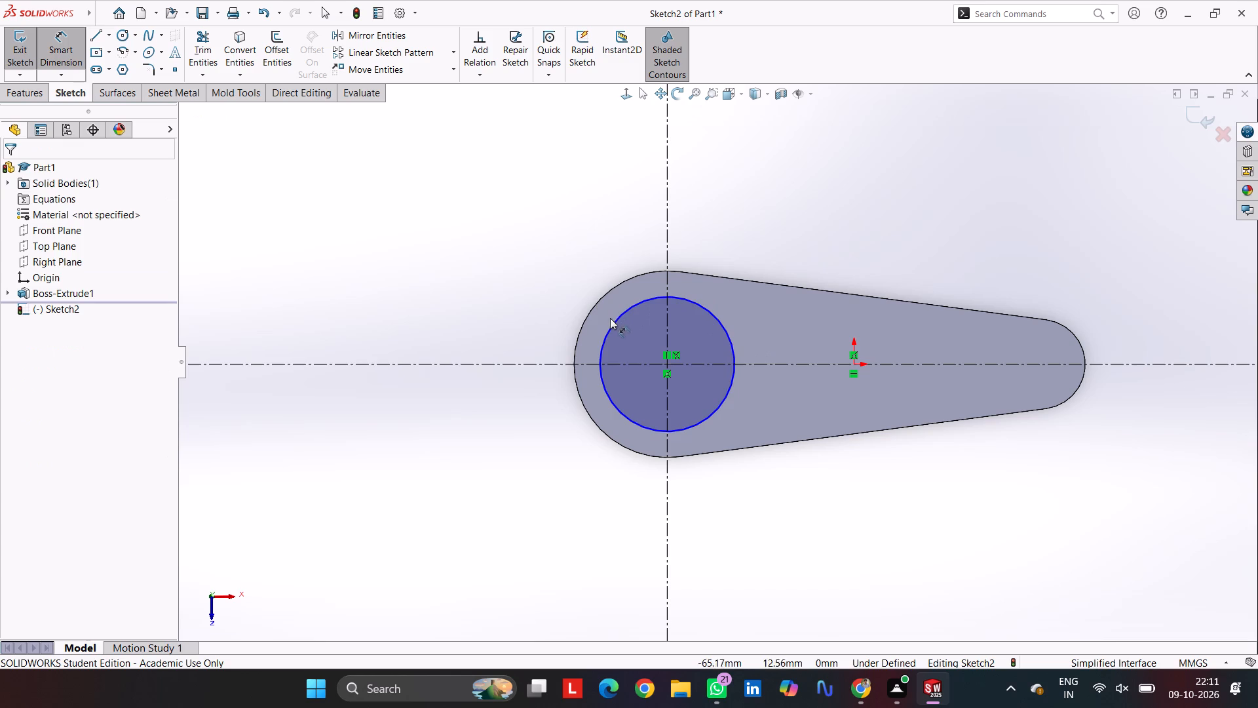
left_click(611, 327)
left_click(404, 229)
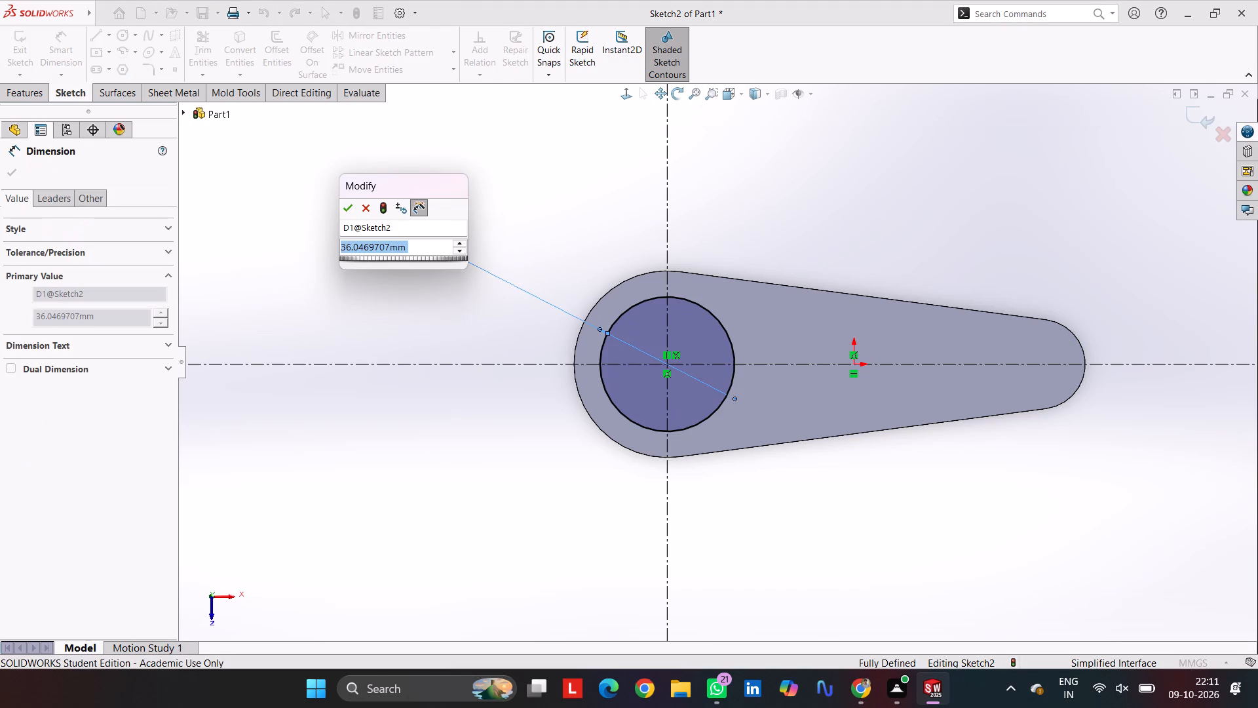
type("40")
key("Return")
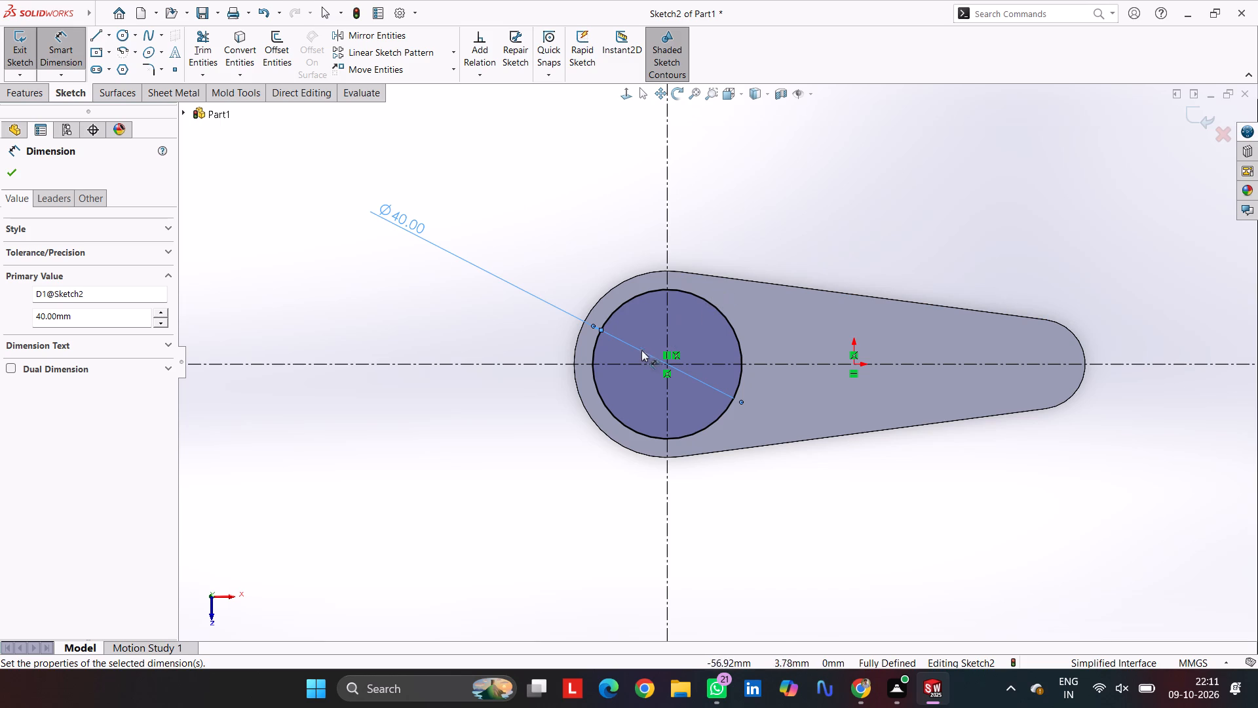
Set the circle's diameter to 36 mm.
double_click(379, 214)
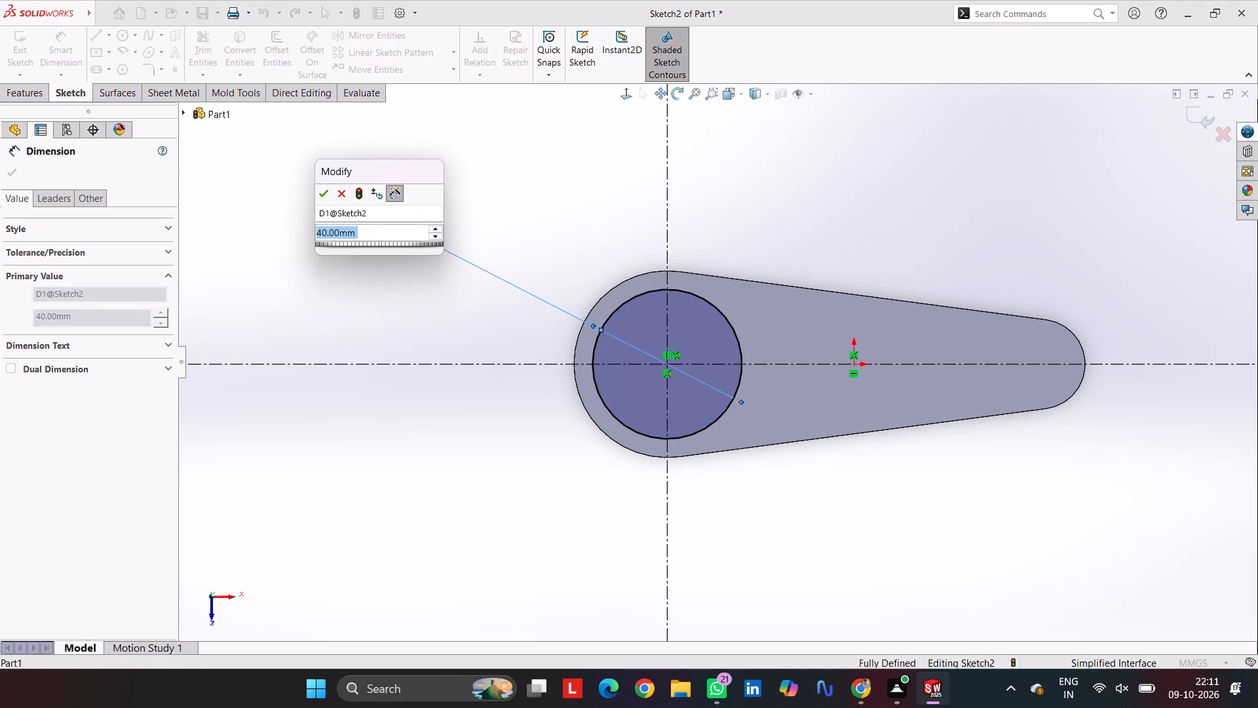
type("36")
key("Return")
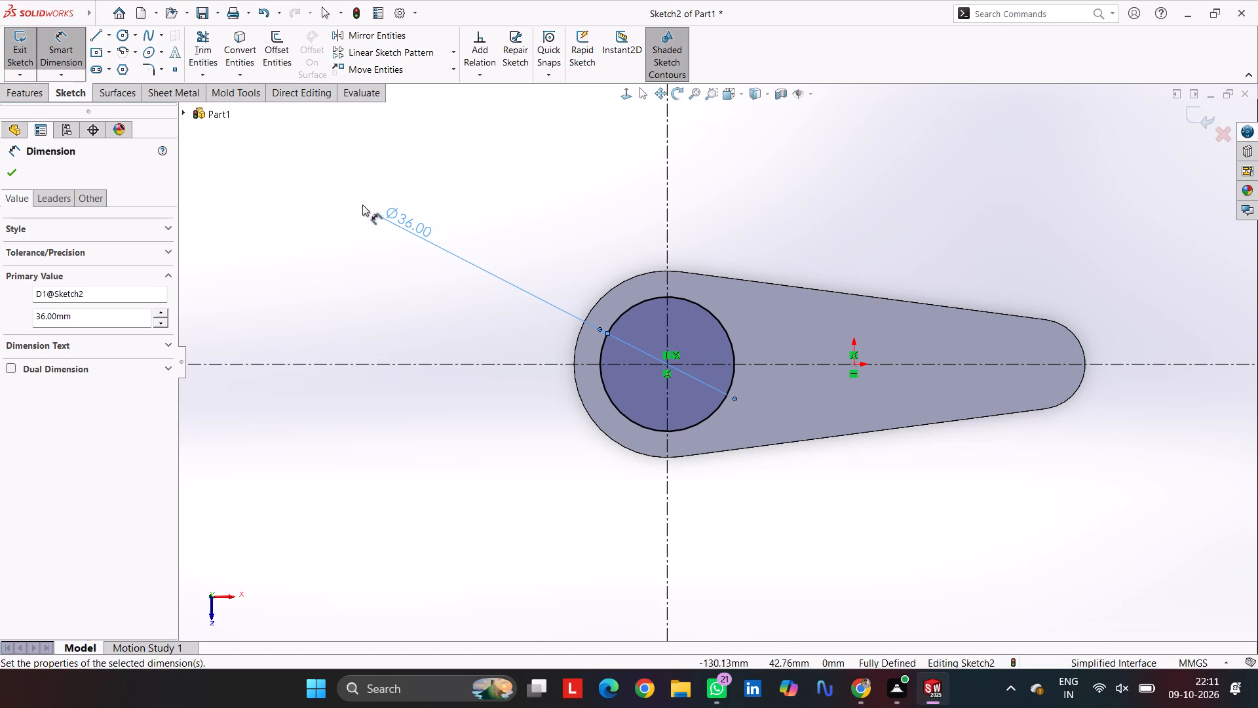
Draw a construction line at 45°, about 49 mm long, from the circle's centre towards the link's upper edge.
left_click(96, 54)
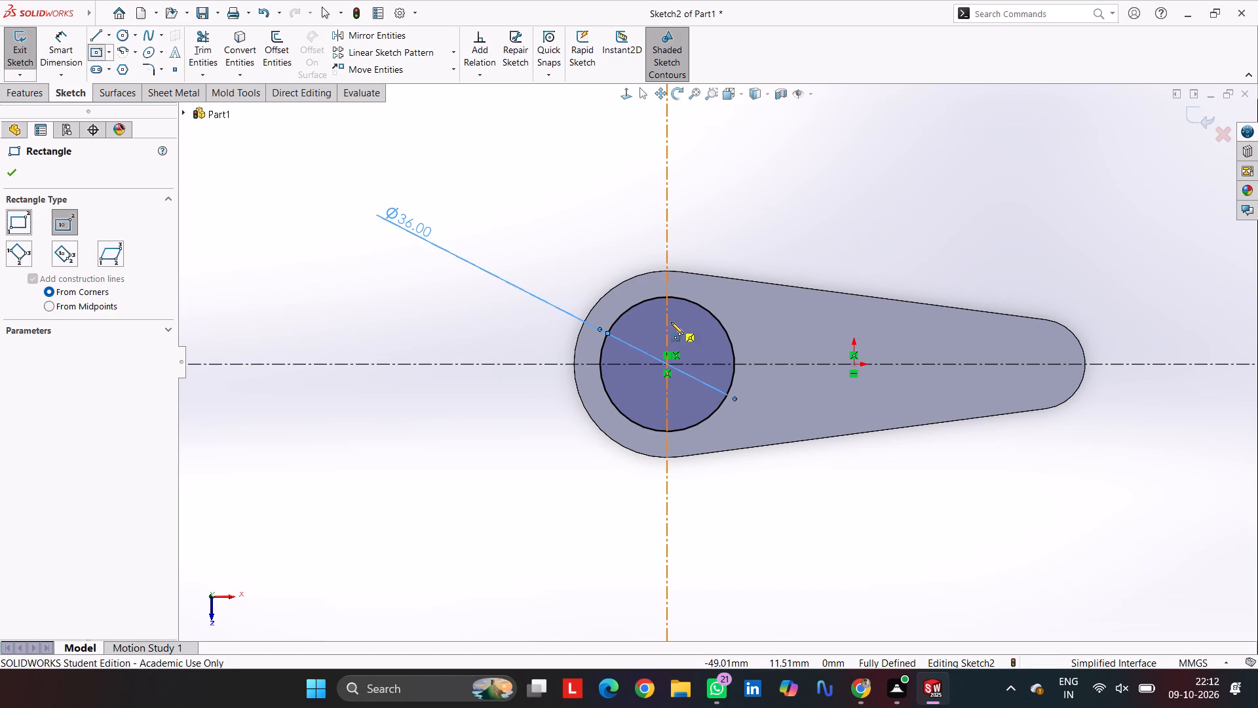
left_click(98, 37)
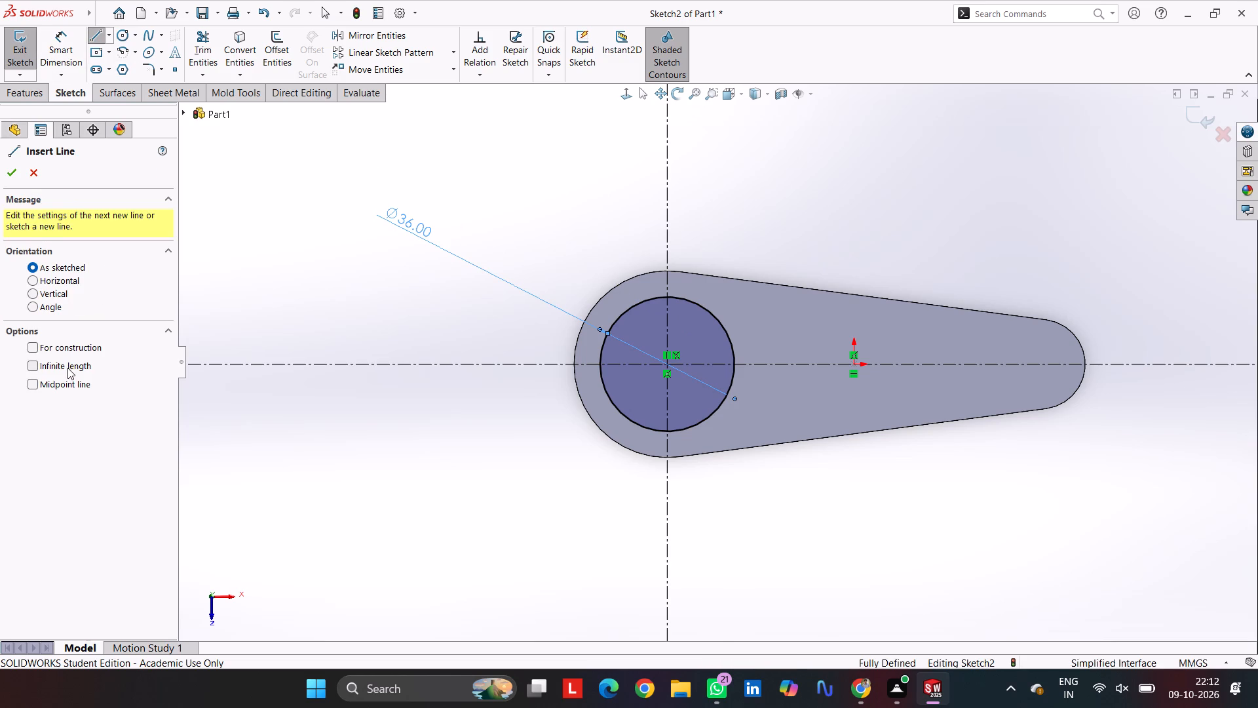
left_click(72, 349)
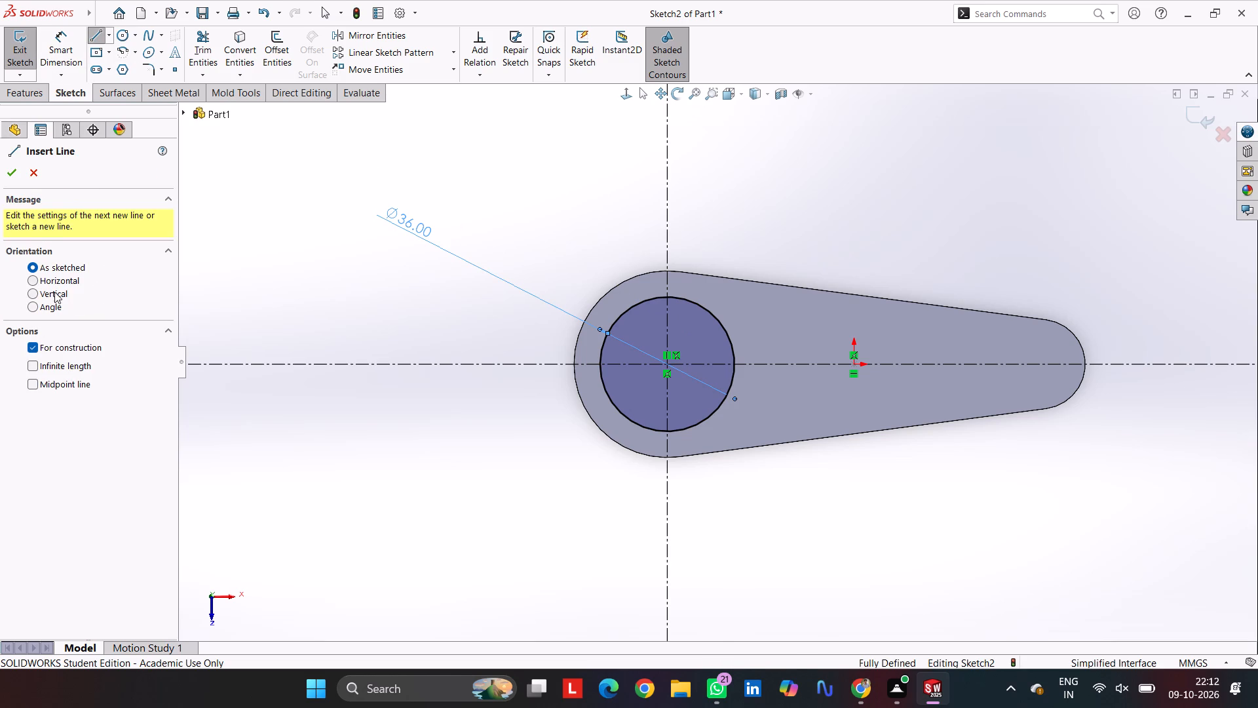
left_click(52, 306)
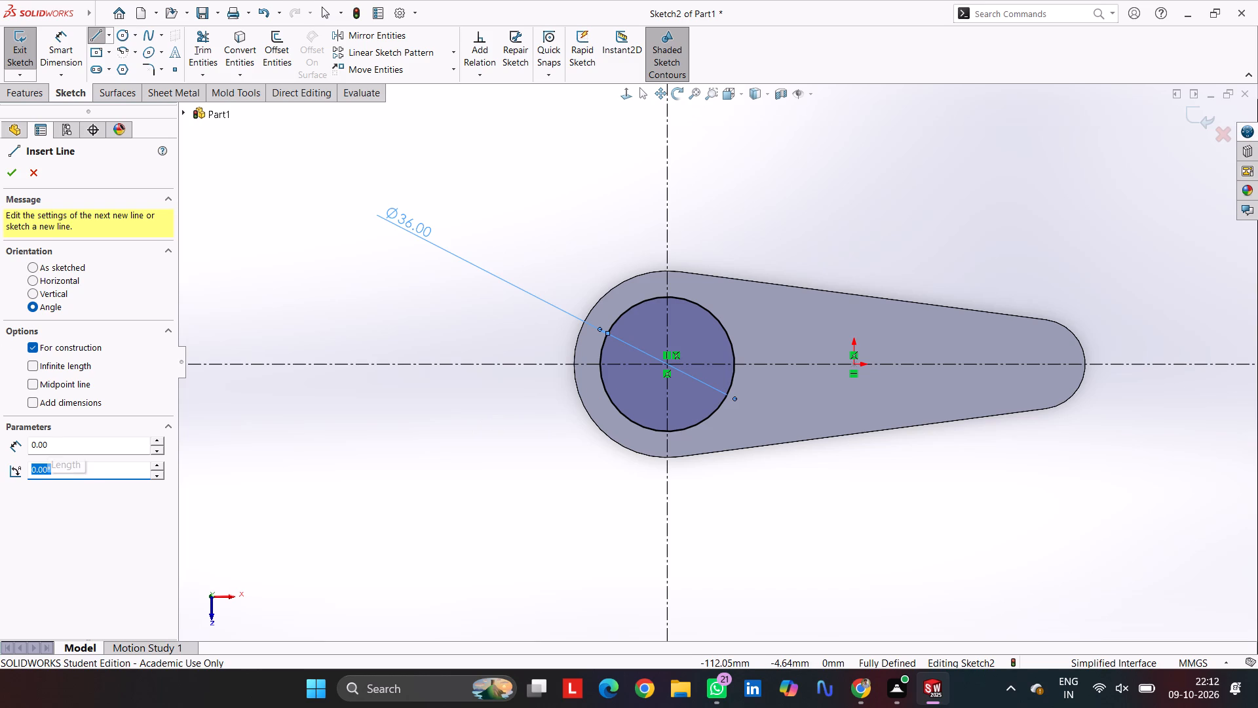
type("45")
left_click(666, 364)
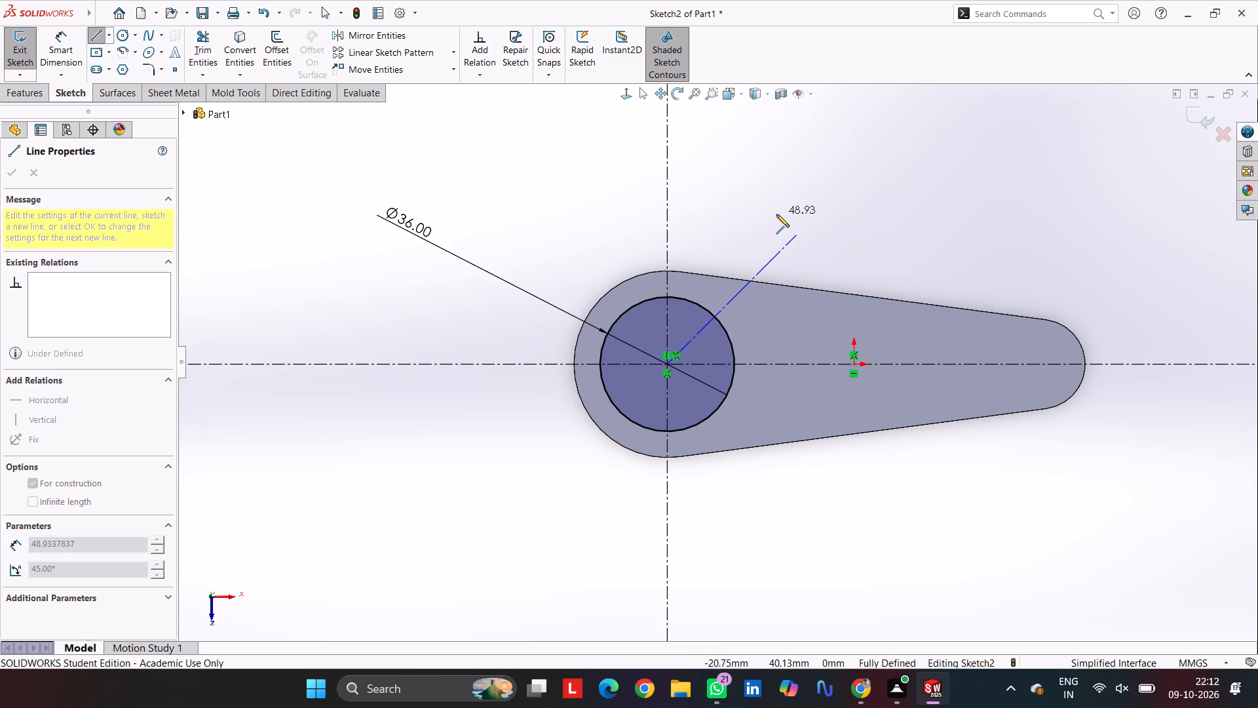
left_click(776, 214)
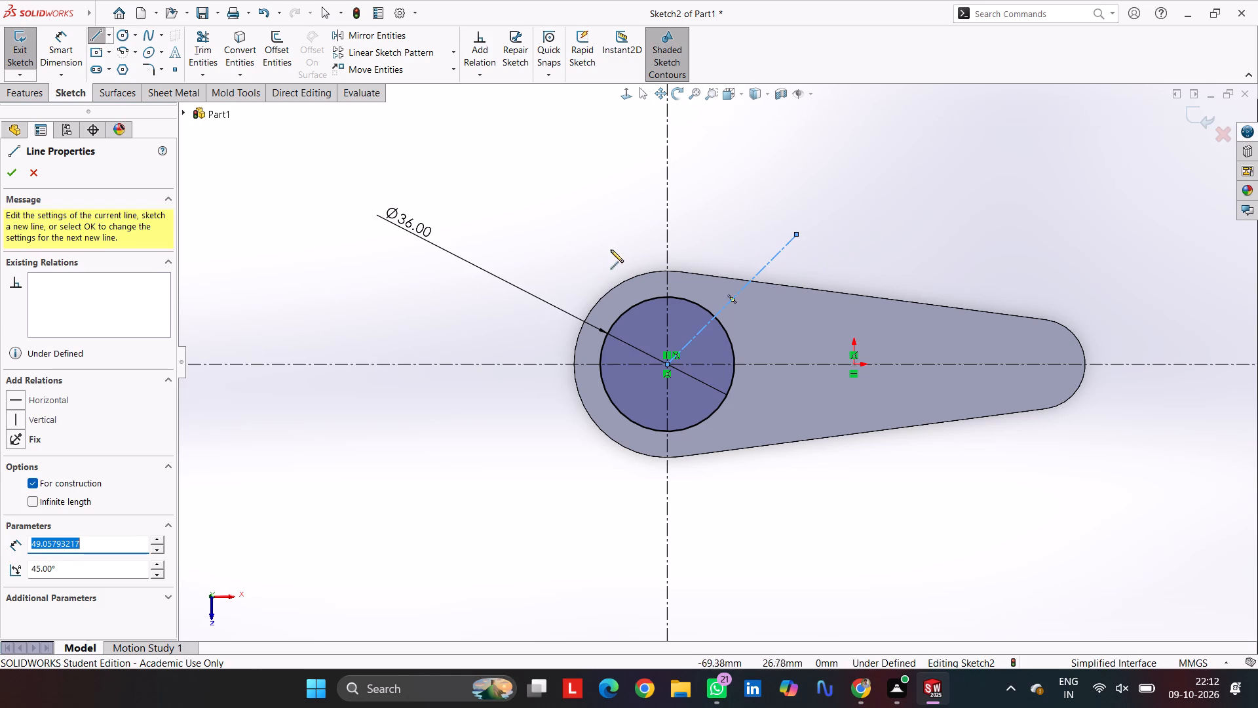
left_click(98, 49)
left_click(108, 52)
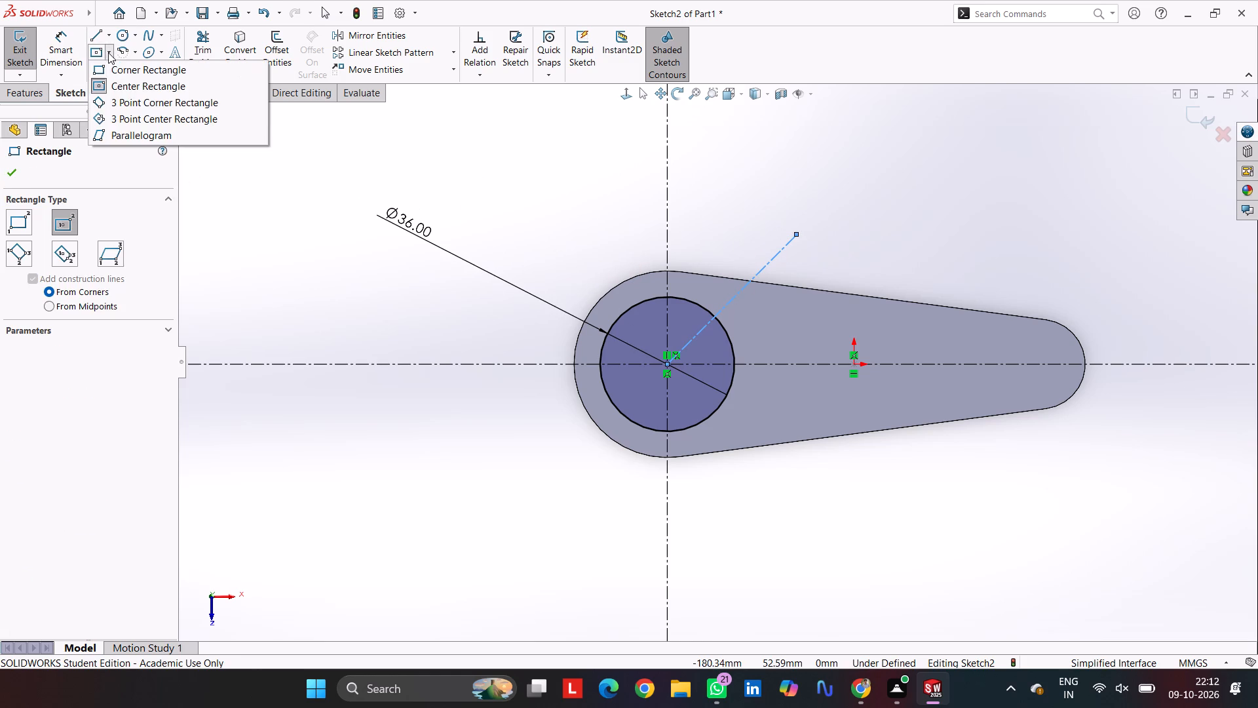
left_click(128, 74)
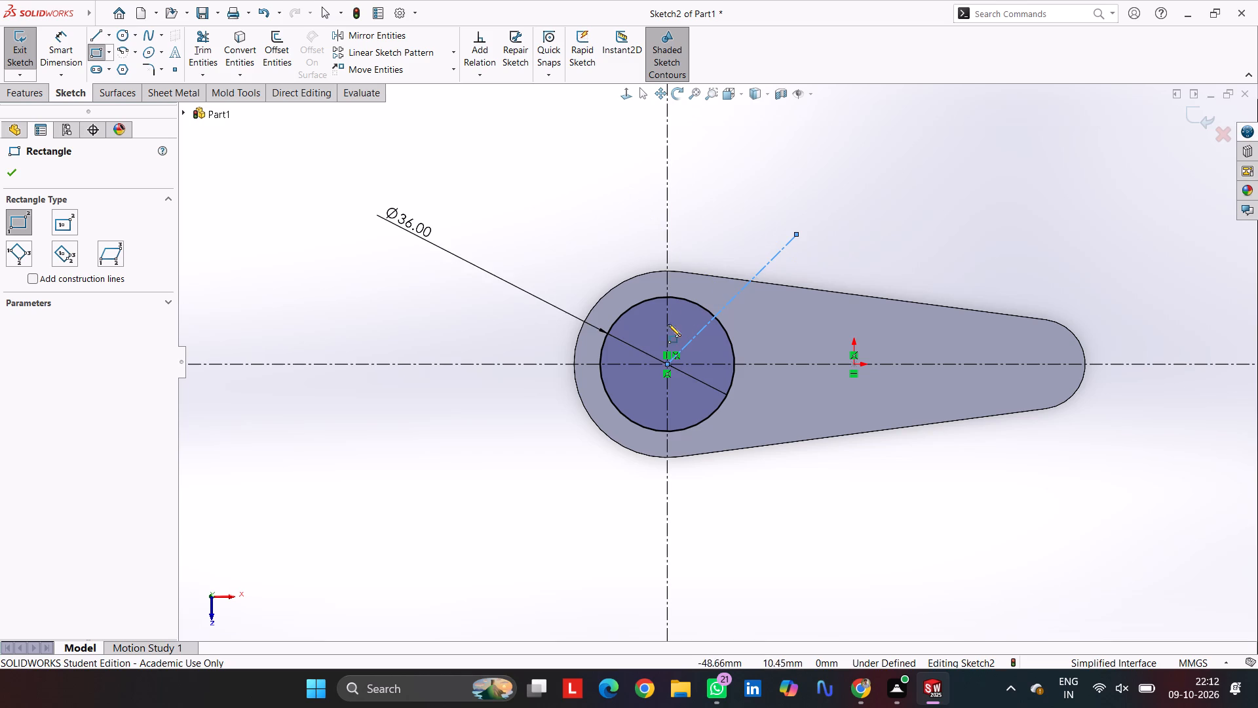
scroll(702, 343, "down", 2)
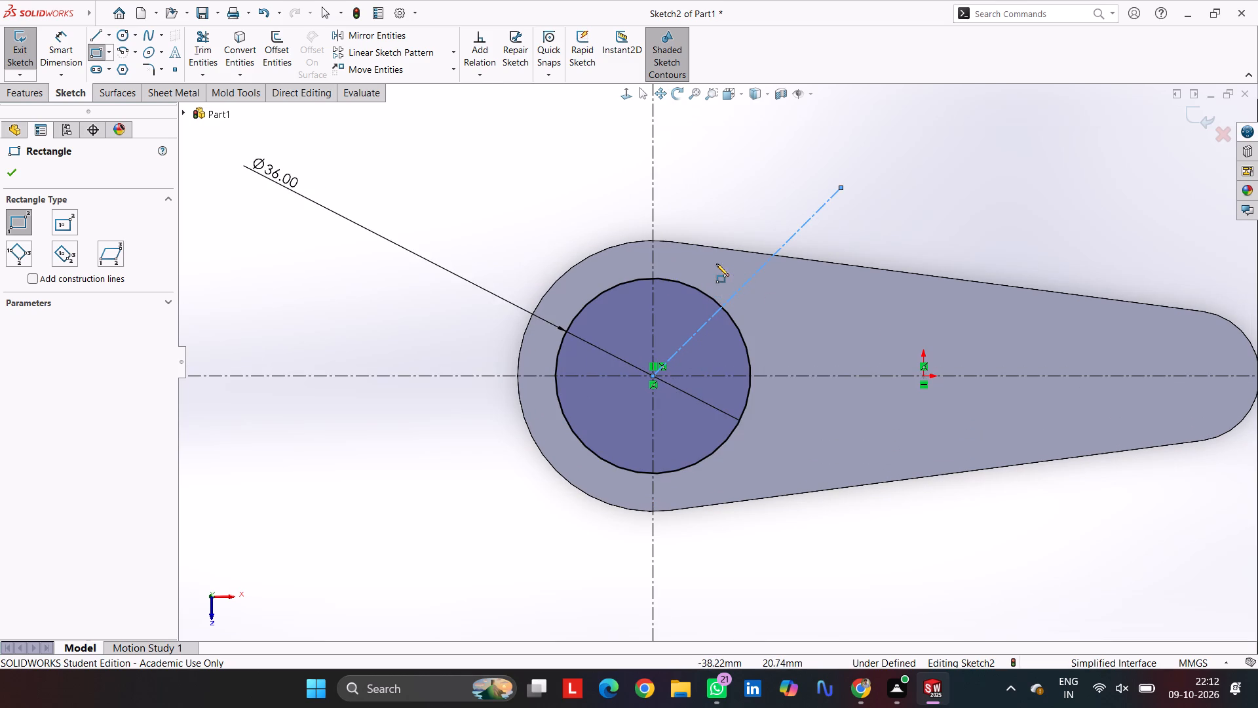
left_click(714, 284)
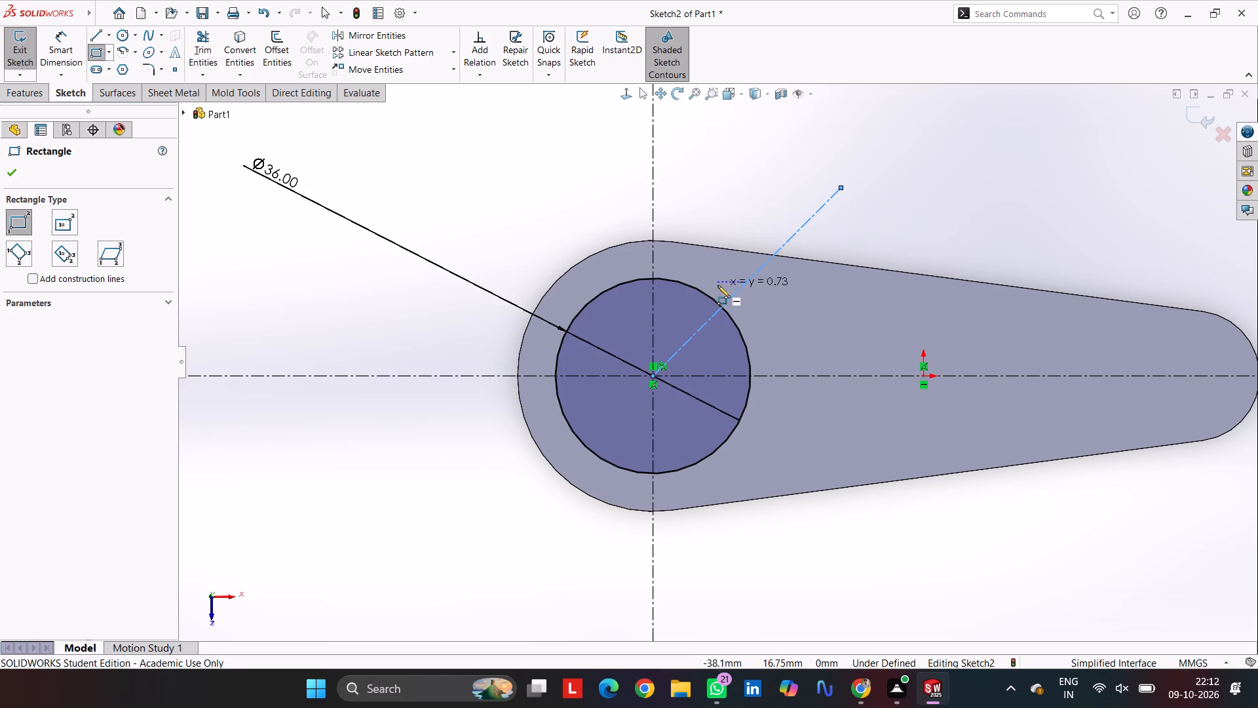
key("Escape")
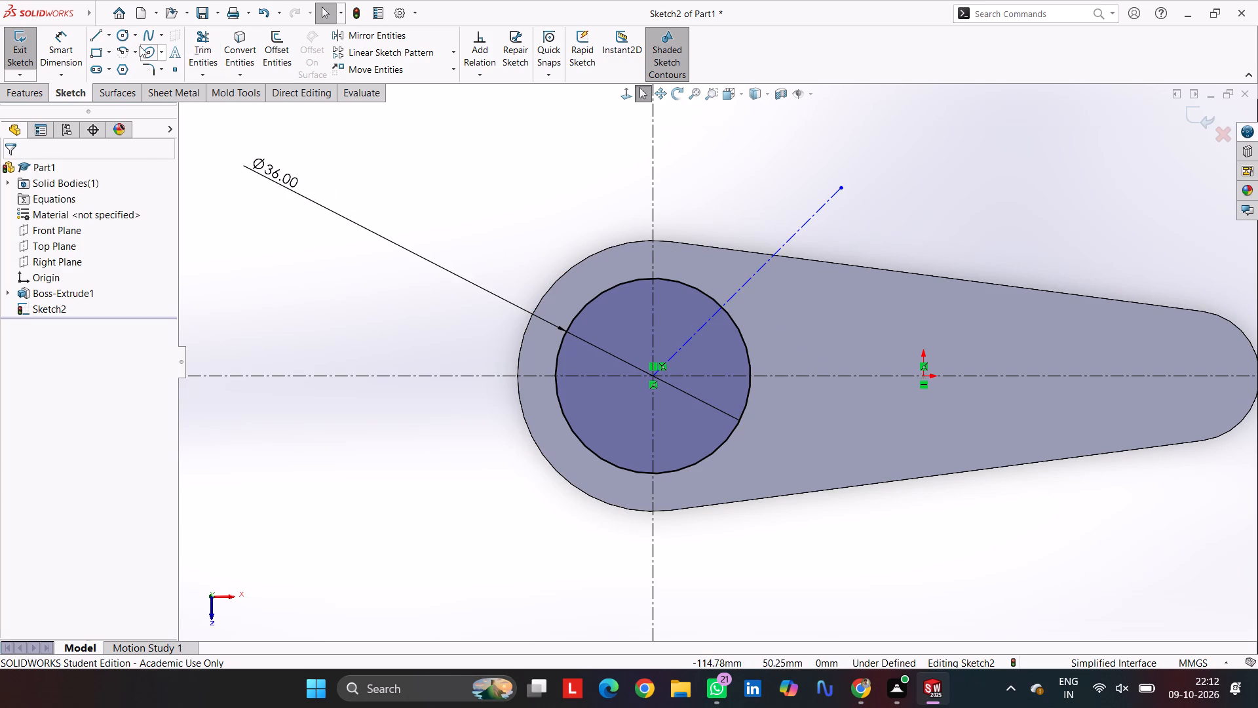
Sketch an open three-sided keyway outline across the circle's edge, astride the 45° line, with sides about 8.4 mm and outer edge about 11.2 mm.
left_click(96, 31)
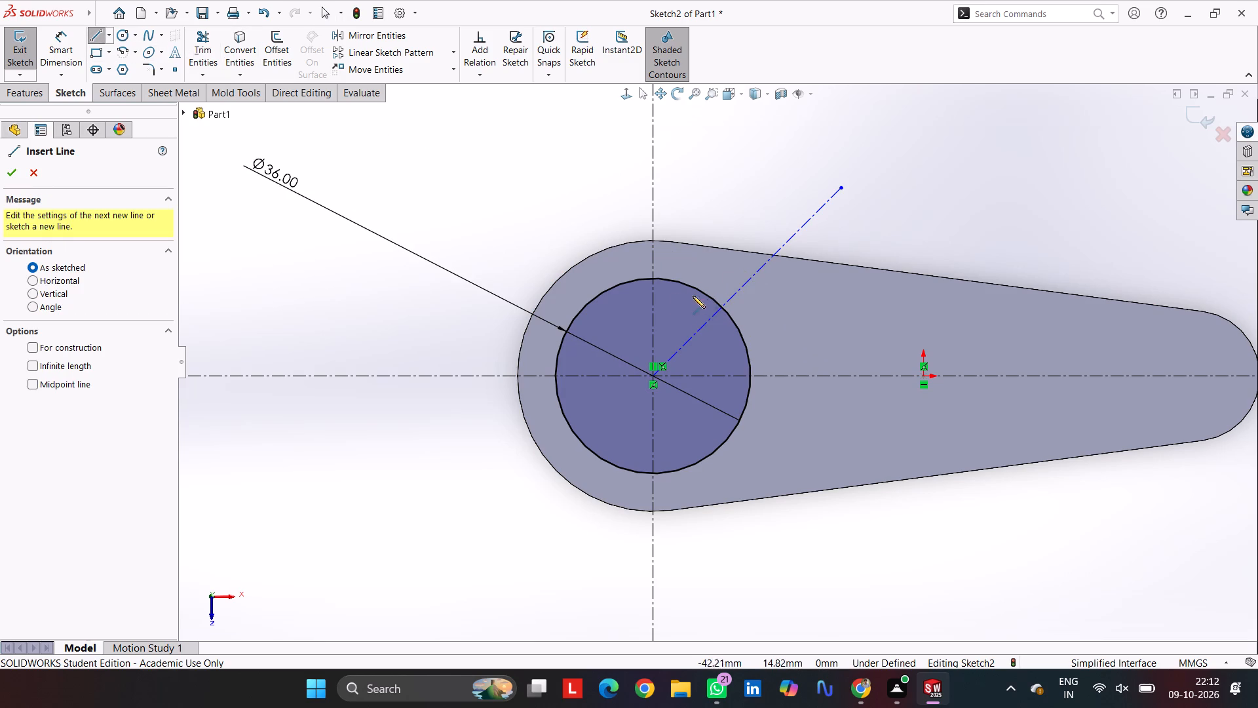
left_click(685, 300)
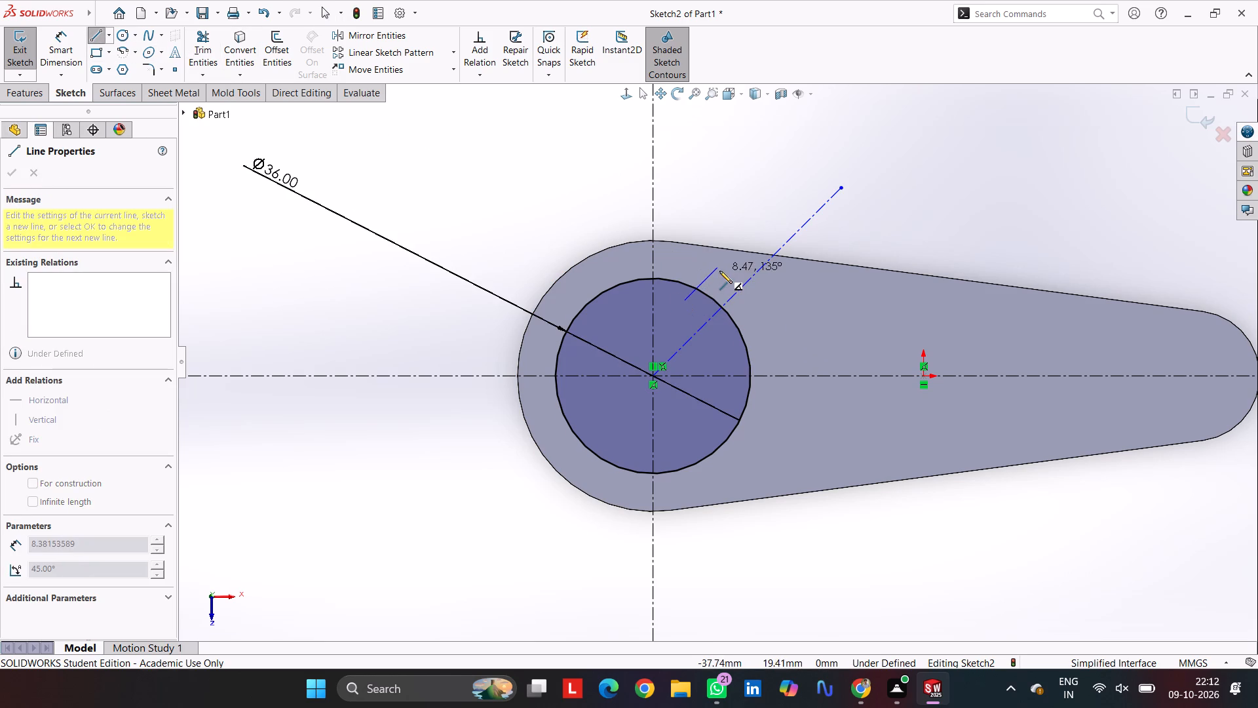
left_click(719, 271)
left_click(760, 311)
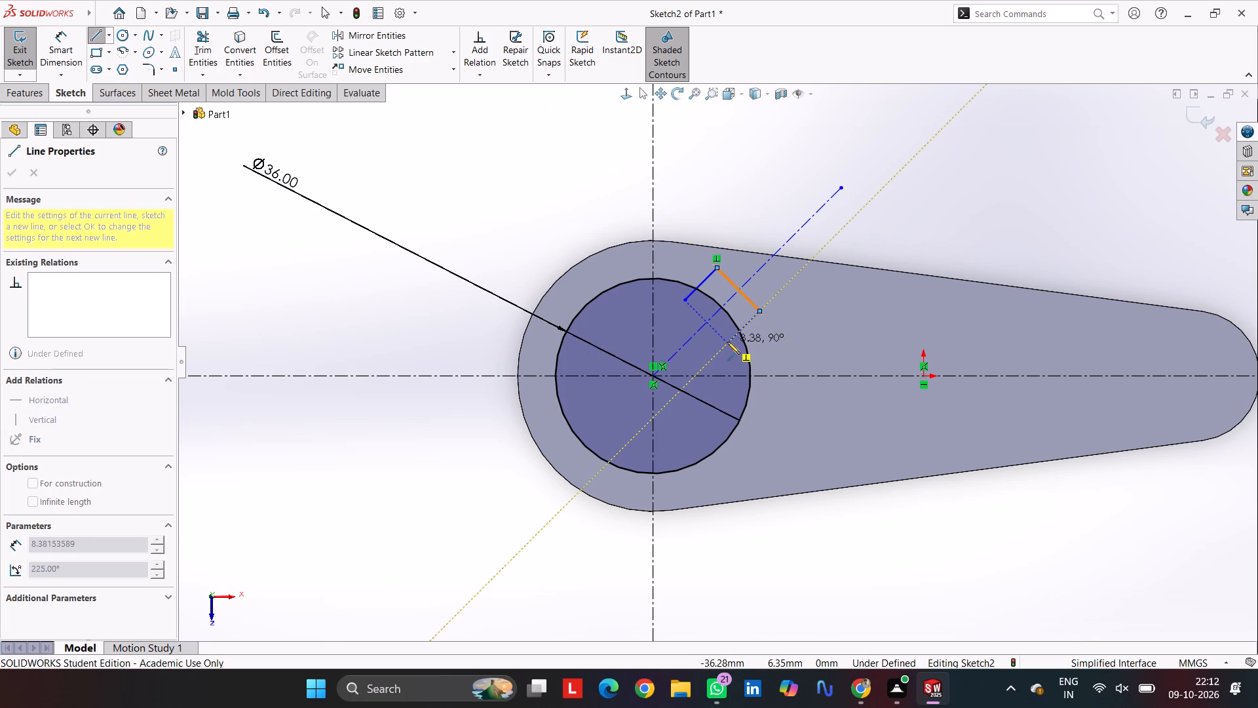
left_click(727, 342)
key("Escape")
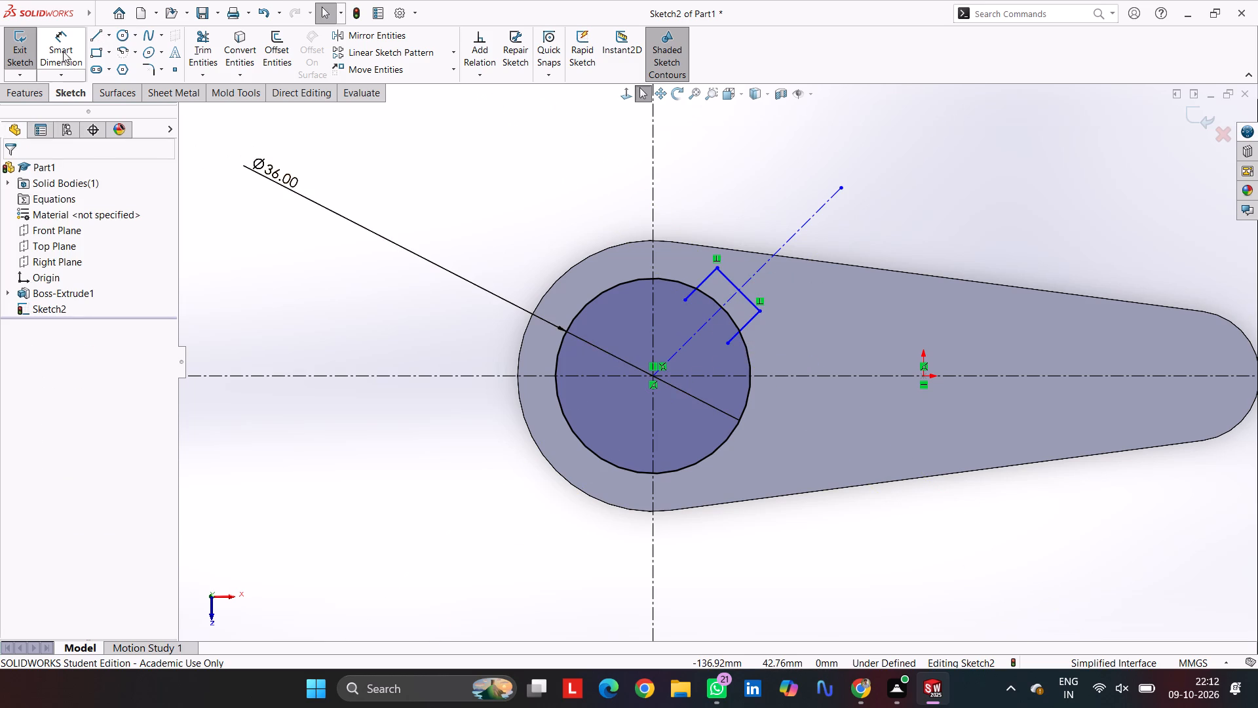
Dimension the distance from the circle's centre to the keyway's outer edge as 40-18, making it 22 mm.
left_click(55, 44)
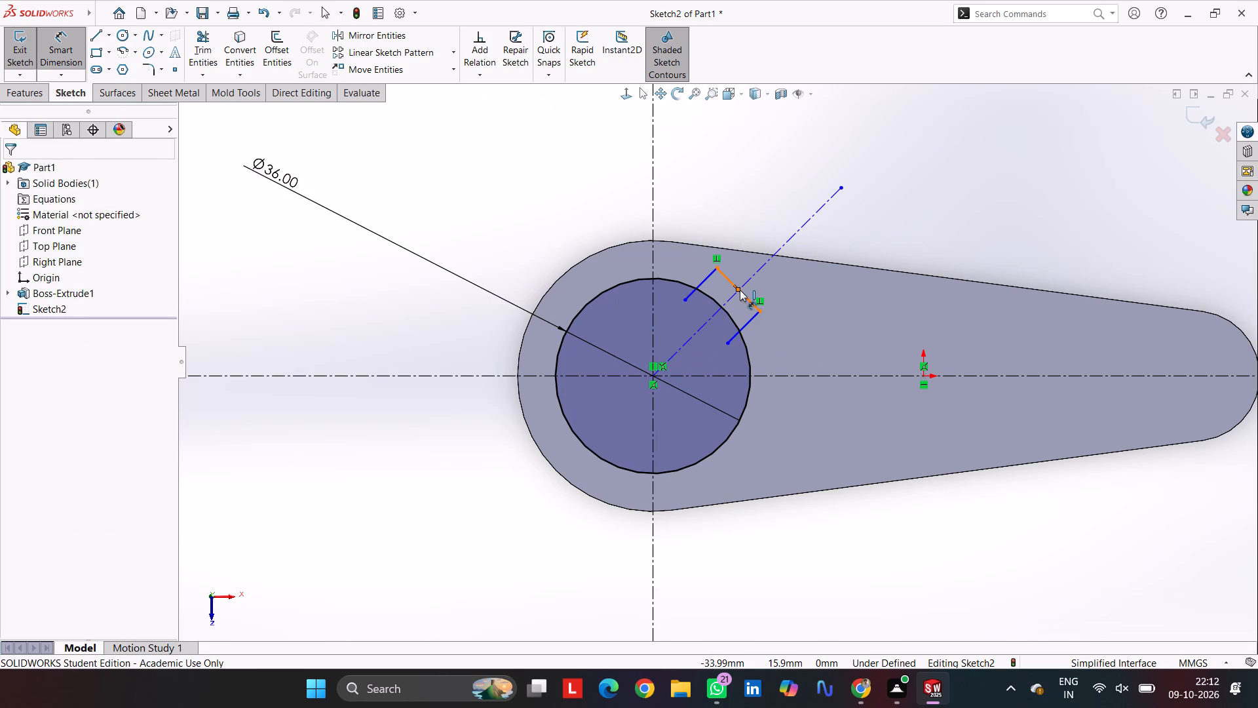
left_click(740, 290)
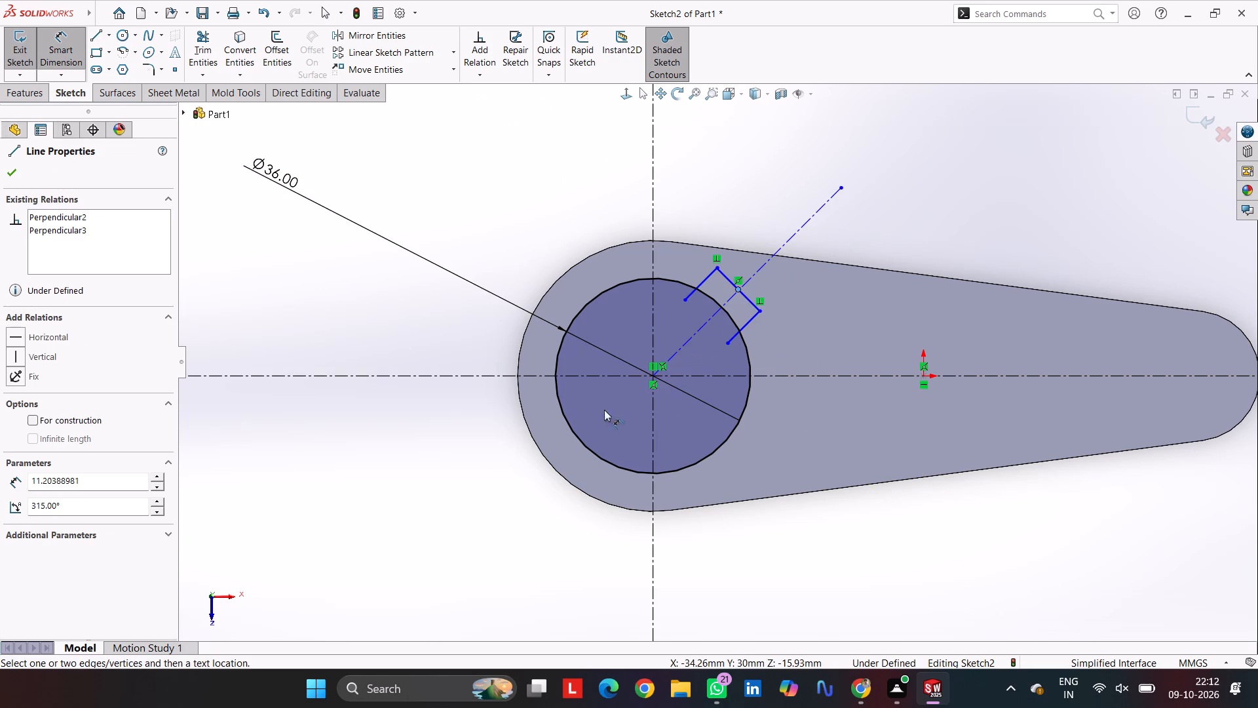
left_click(653, 374)
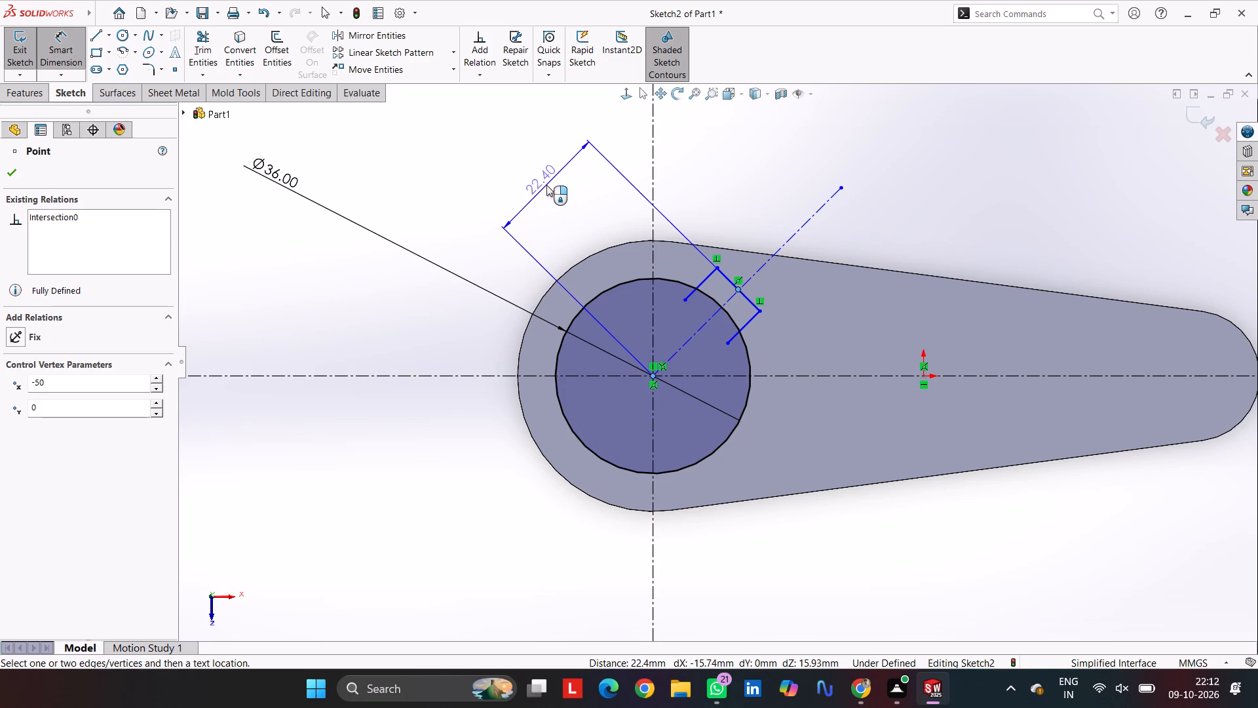
left_click(546, 185)
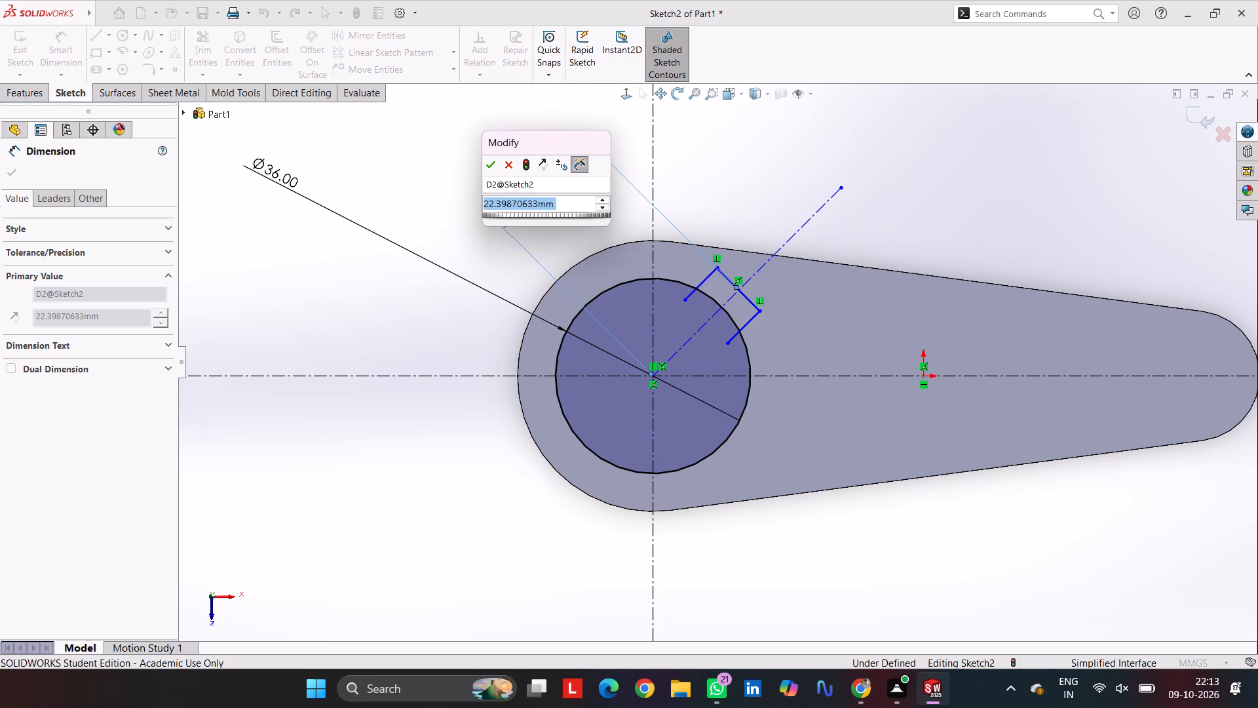
type("40")
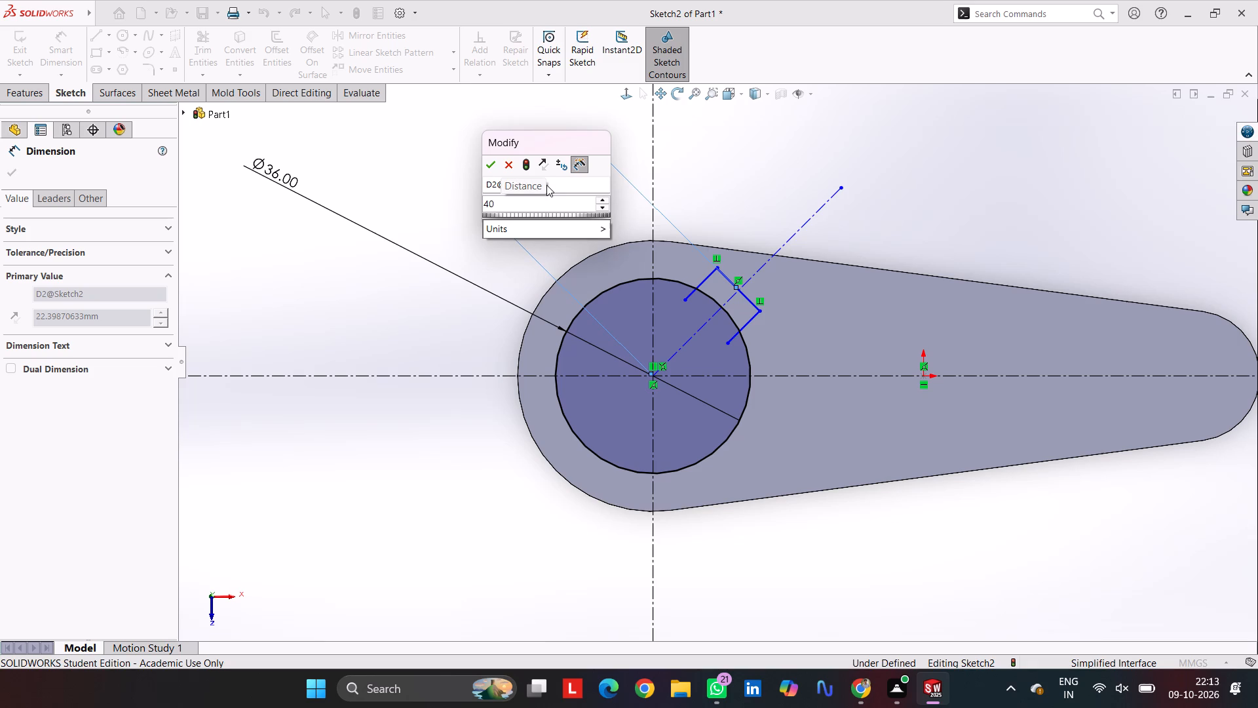
type("-18")
key("Return")
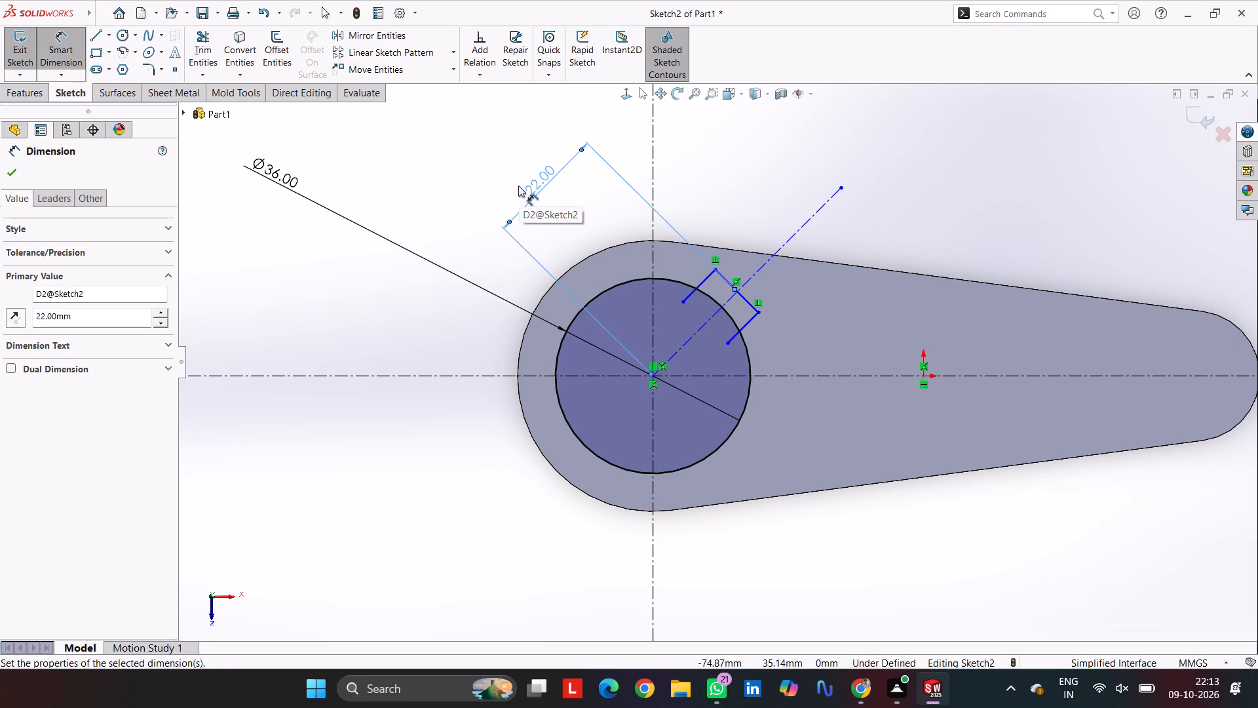
key("Escape")
Adjust the keyway outline by its outer corner and make both its sides parallel to the 45° construction line.
scroll(734, 300, "down", 6)
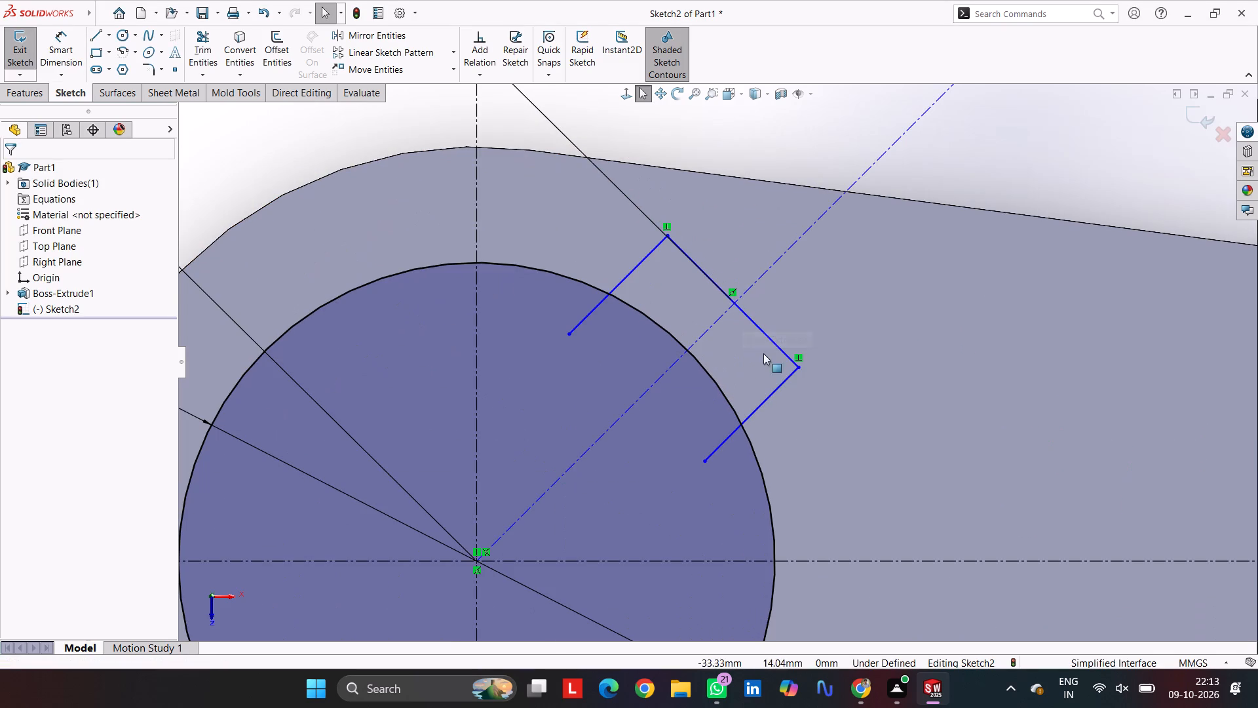
left_click_drag(798, 367, 782, 384)
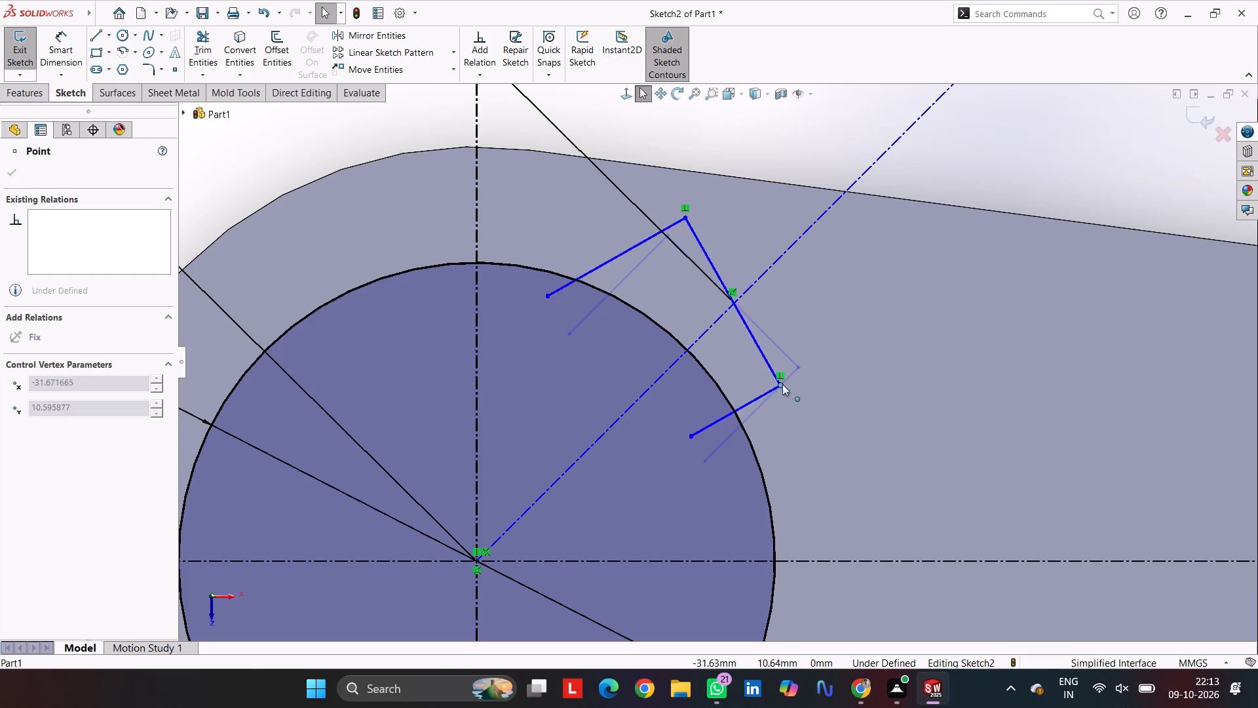
left_click_drag(782, 384, 802, 339)
left_click(627, 332)
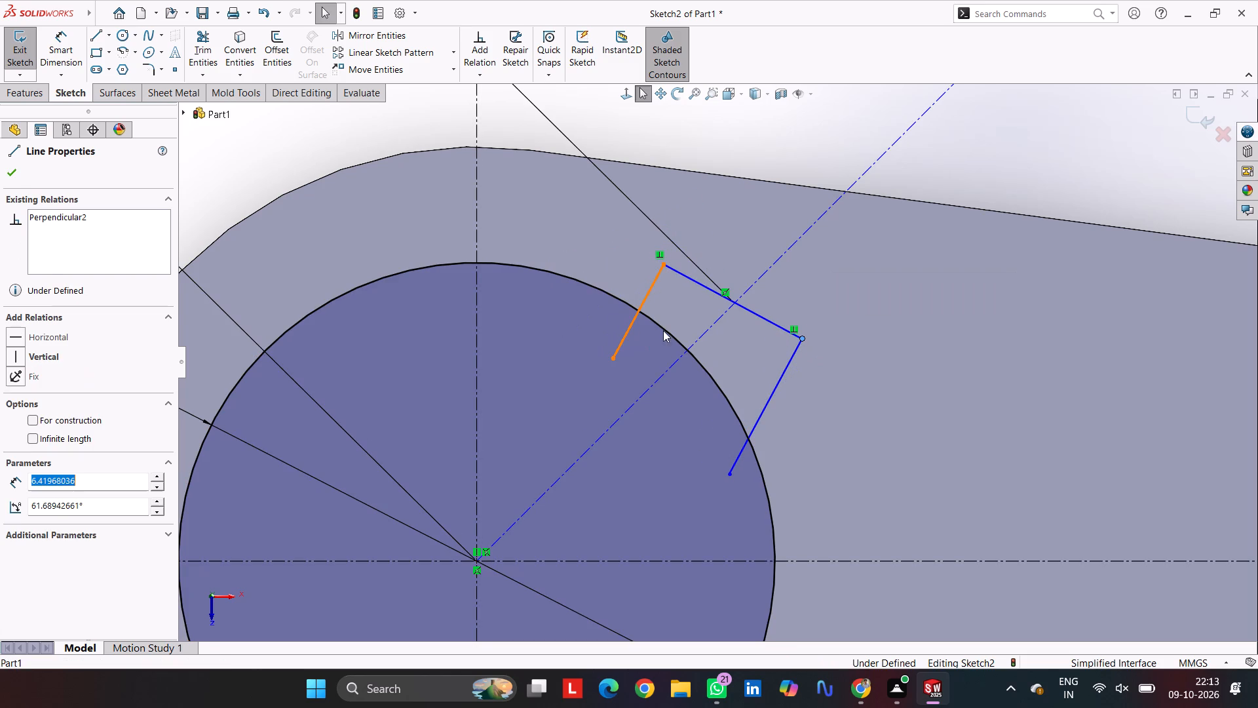
left_click(706, 329, "ctrl")
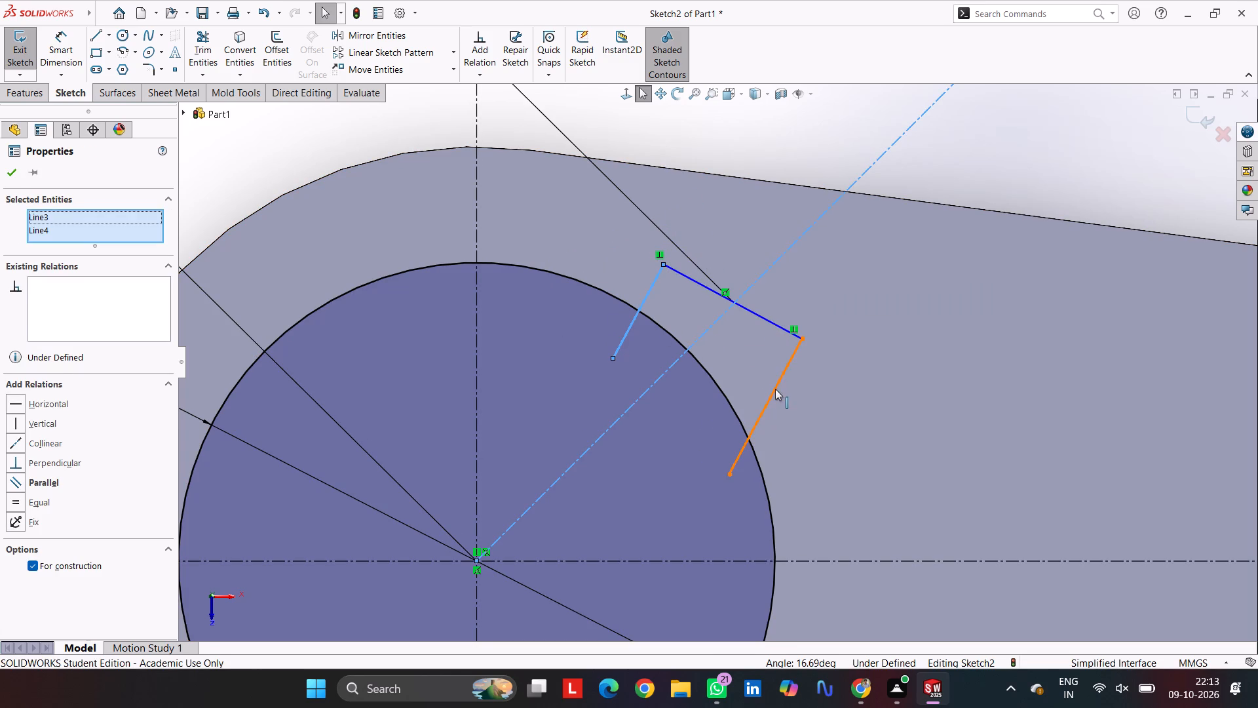
left_click(775, 389, "ctrl")
left_click(47, 477)
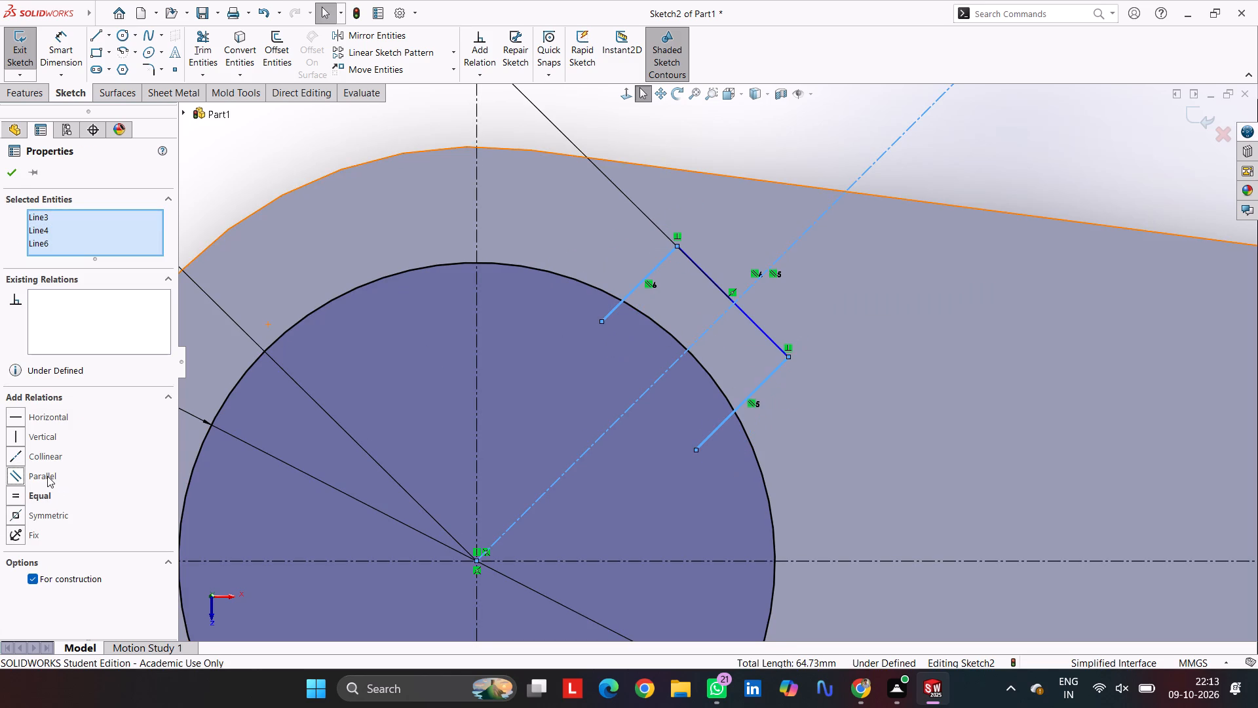
left_click(841, 182)
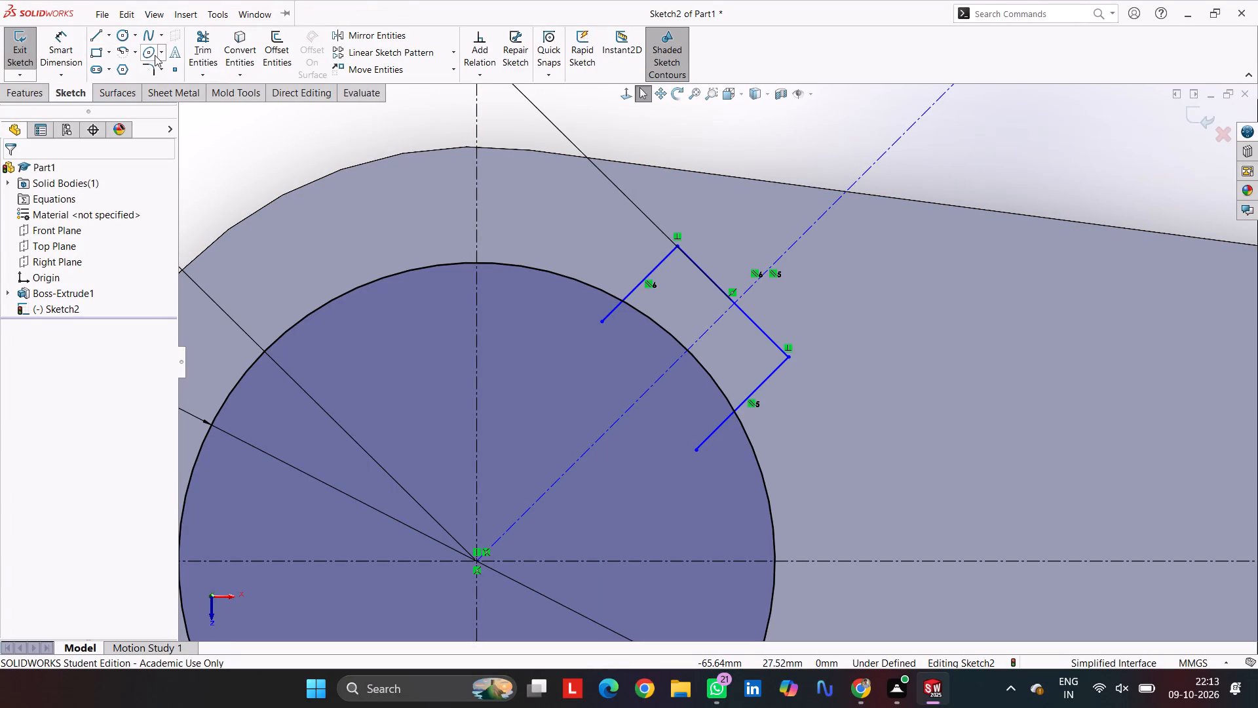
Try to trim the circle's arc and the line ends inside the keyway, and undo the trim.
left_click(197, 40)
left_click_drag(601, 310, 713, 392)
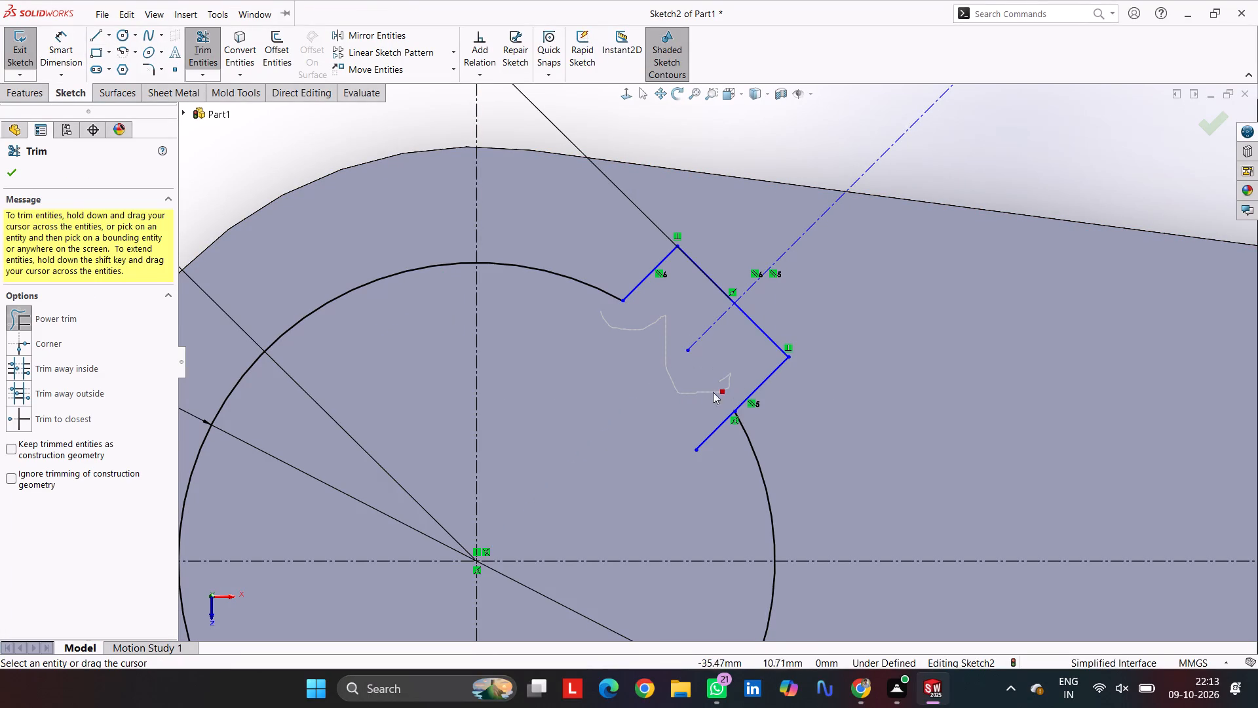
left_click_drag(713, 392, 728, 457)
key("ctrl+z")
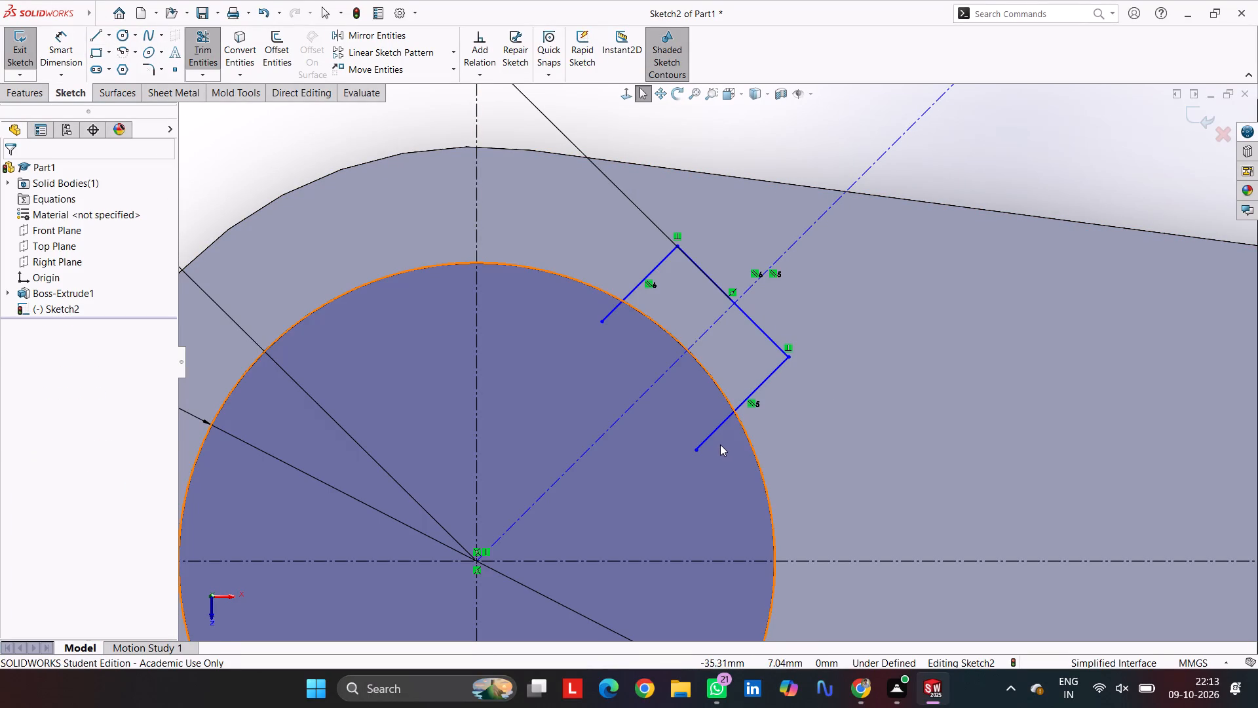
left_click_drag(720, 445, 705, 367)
Trim the circle's arc between the keyway's sides and the side ends inside the circle, keeping the 45° construction line whole.
left_click(207, 37)
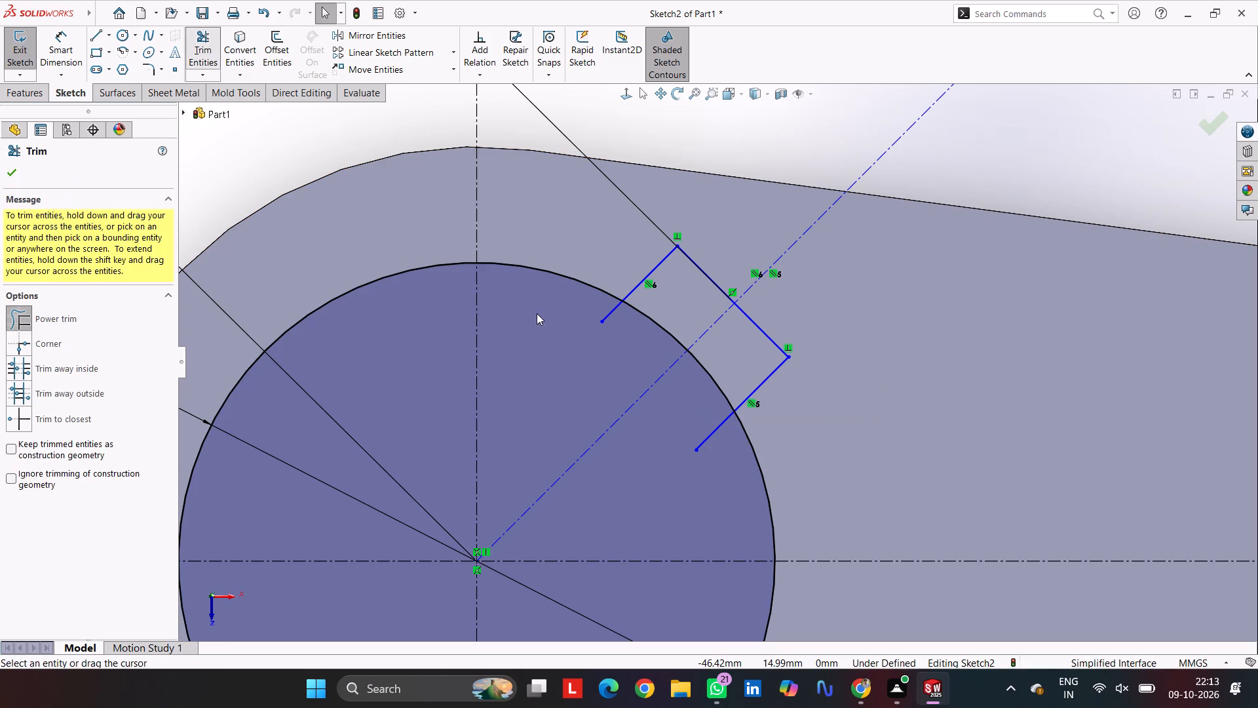
left_click_drag(581, 306, 661, 308)
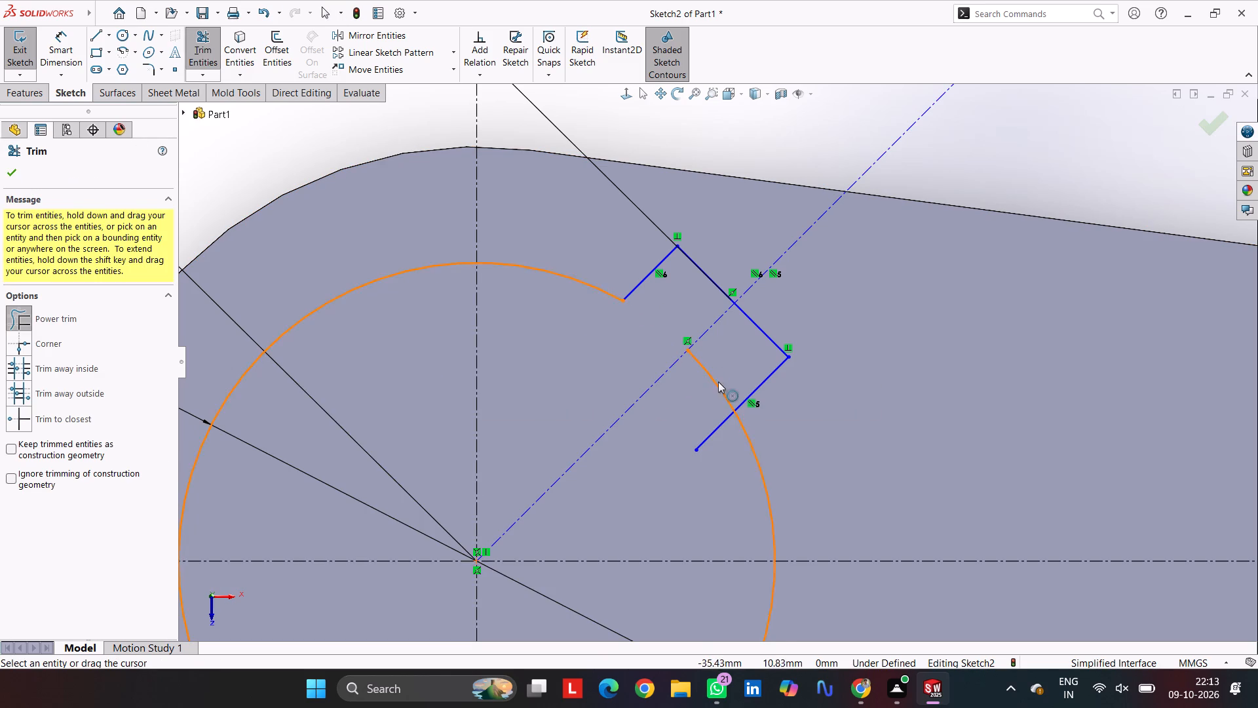
left_click_drag(719, 370, 720, 444)
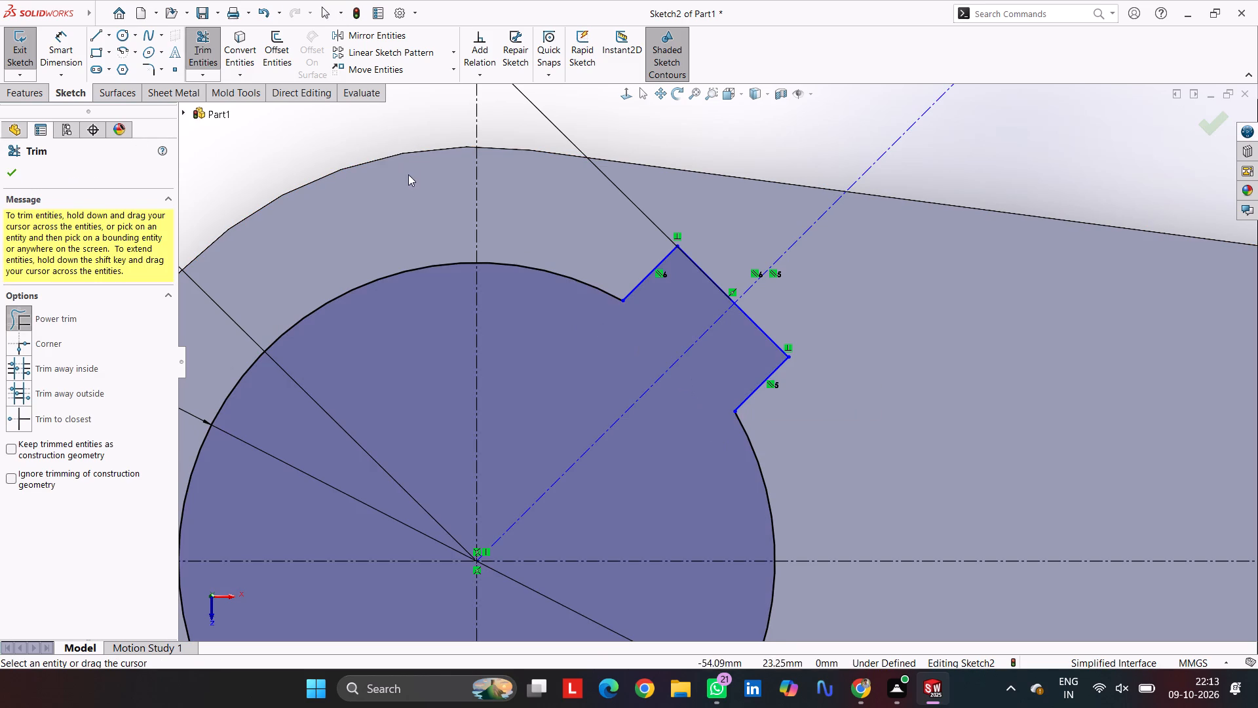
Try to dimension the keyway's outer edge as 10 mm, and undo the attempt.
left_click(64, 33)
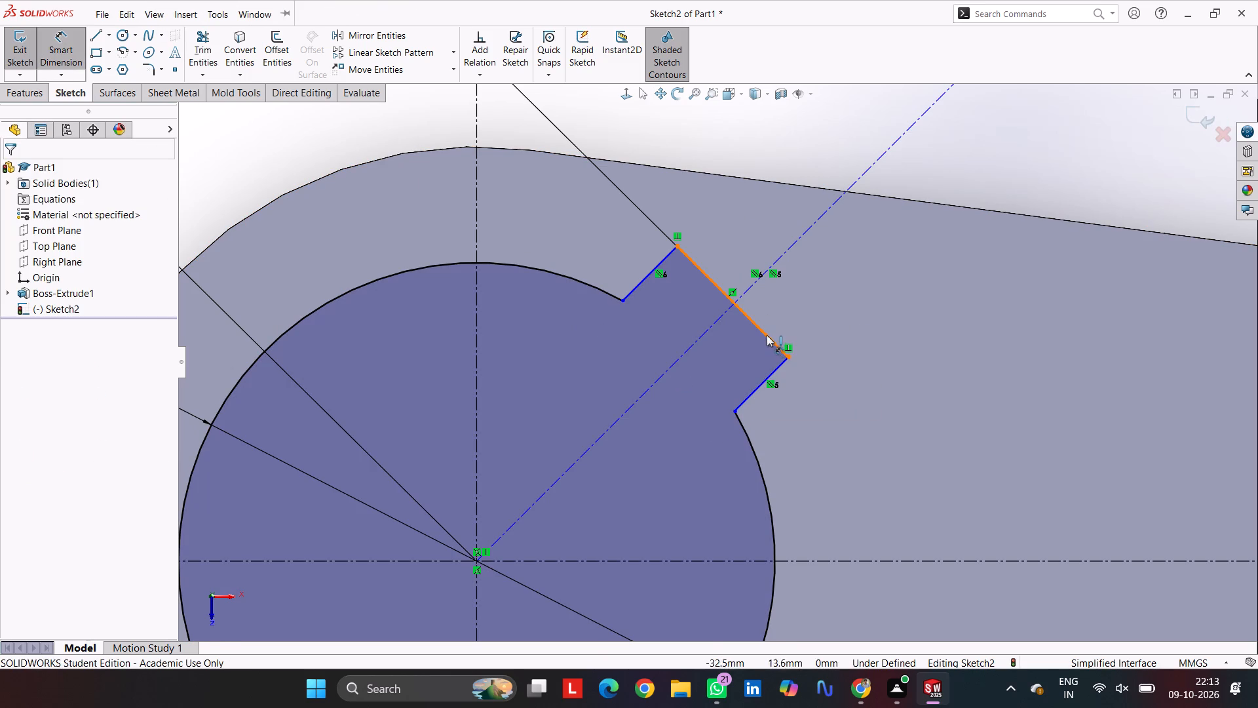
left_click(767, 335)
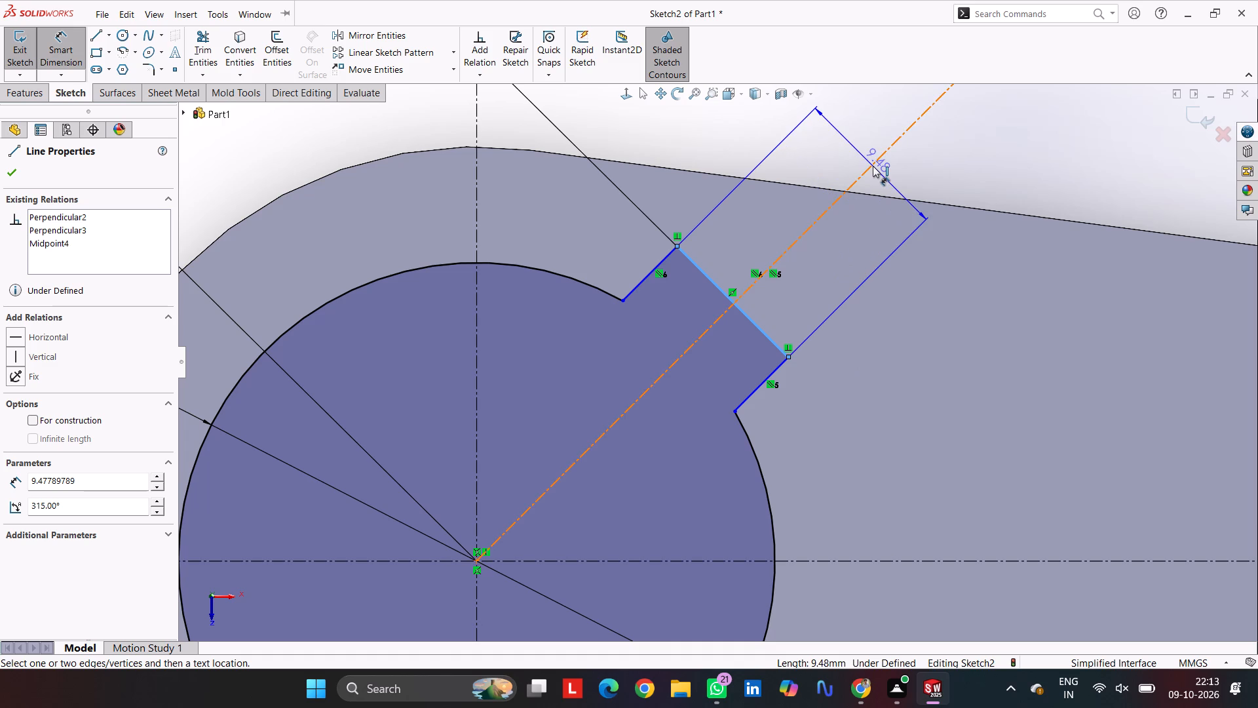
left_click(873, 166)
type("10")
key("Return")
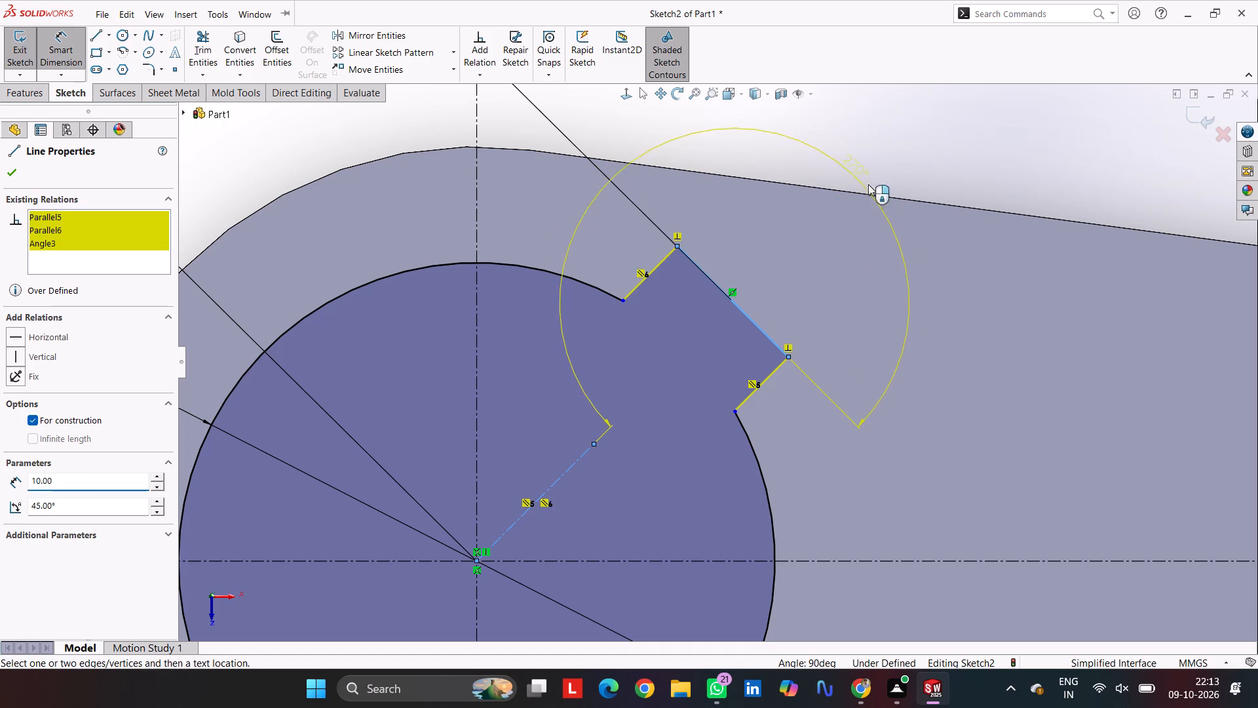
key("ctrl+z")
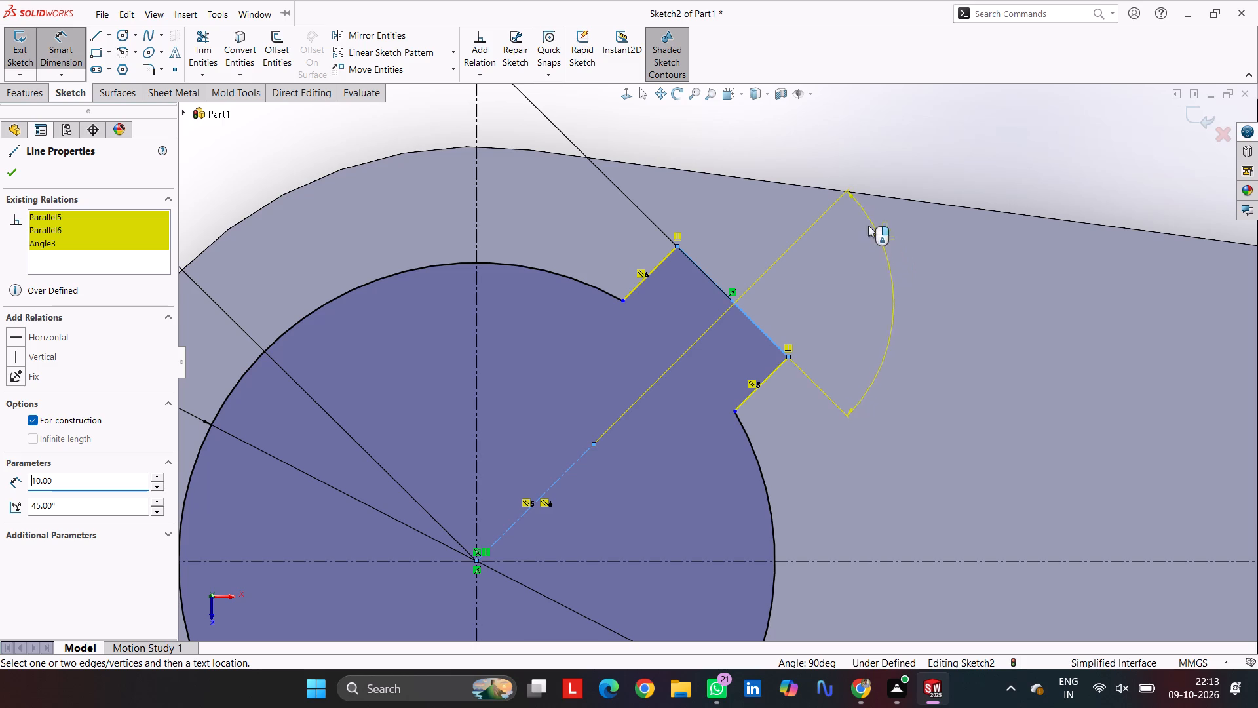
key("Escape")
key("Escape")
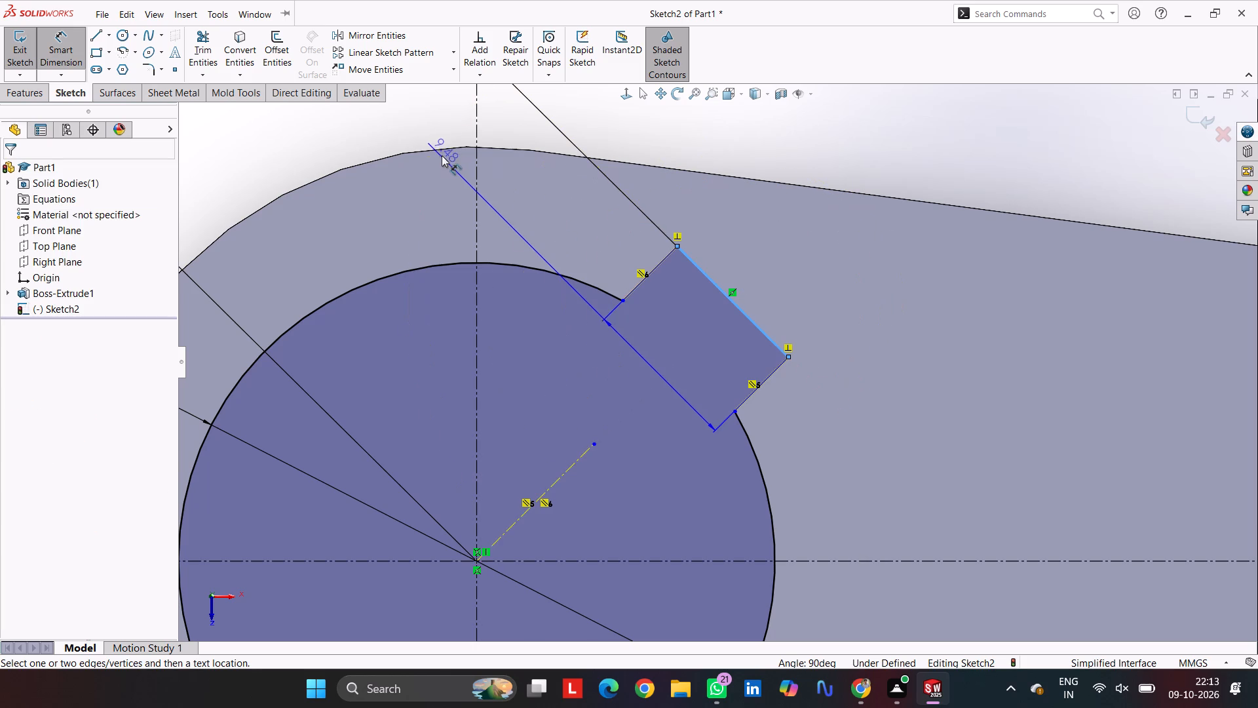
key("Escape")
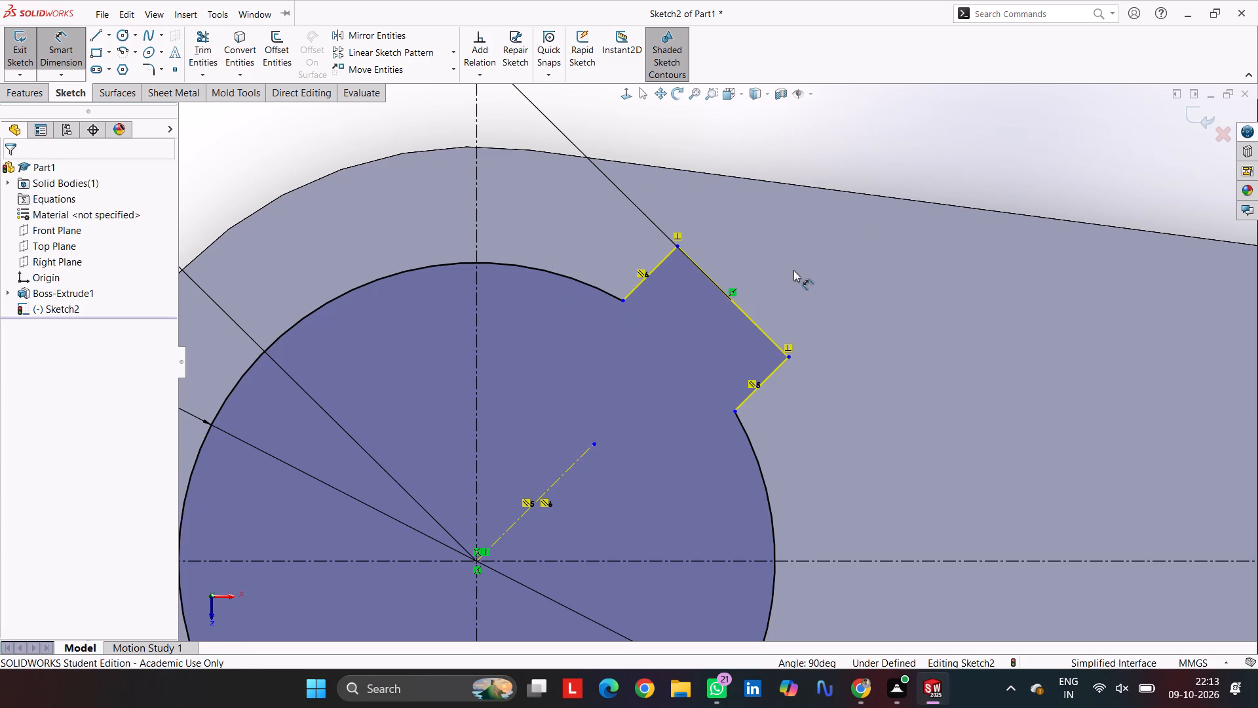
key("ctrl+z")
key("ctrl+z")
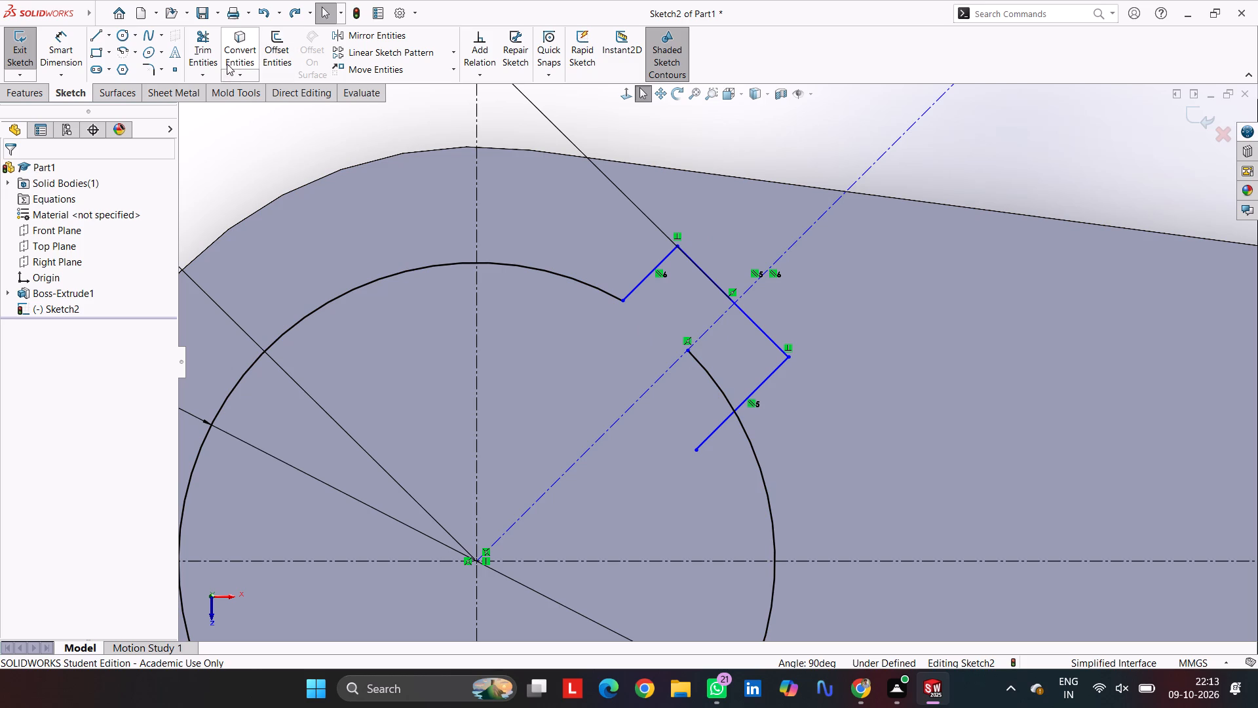
Trim the leftover circle arc inside the keyway and the end of its lower side that lies inside the circle.
left_click(206, 41)
left_click_drag(733, 365, 720, 431)
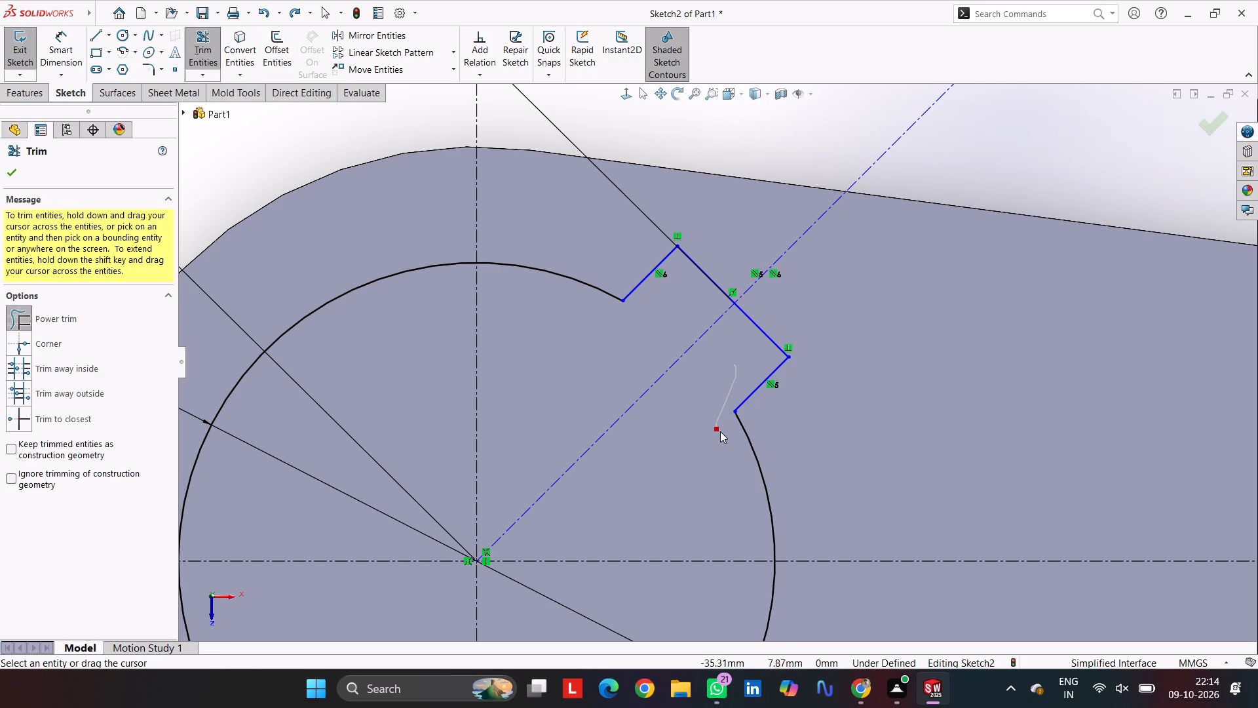
left_click_drag(720, 431, 724, 435)
Dimension the keyway's outer edge as 10 mm wide.
left_click(70, 33)
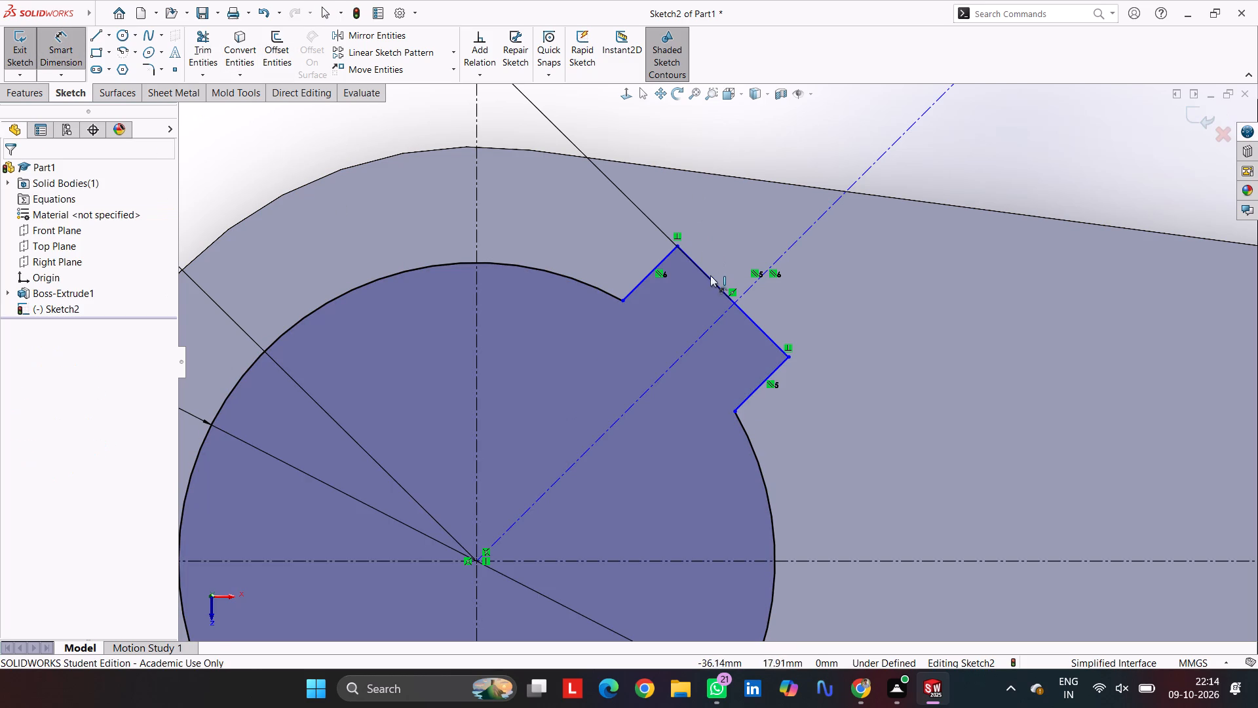
left_click(708, 278)
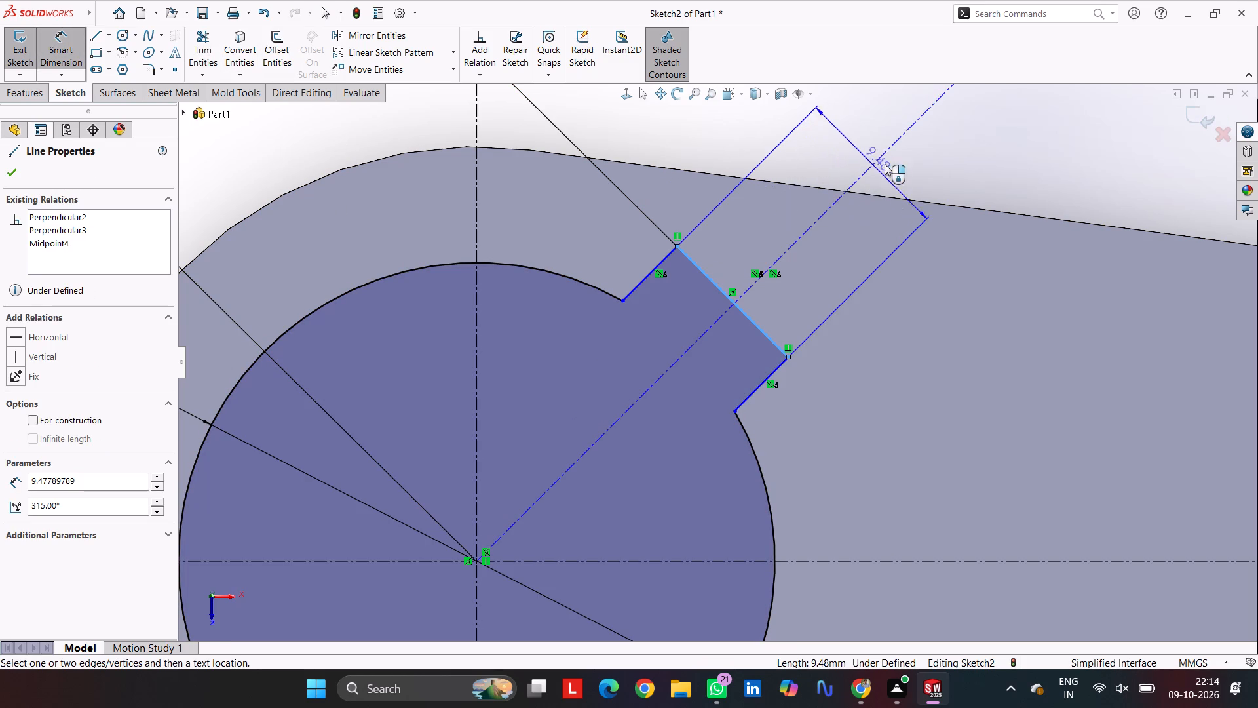
left_click(921, 153)
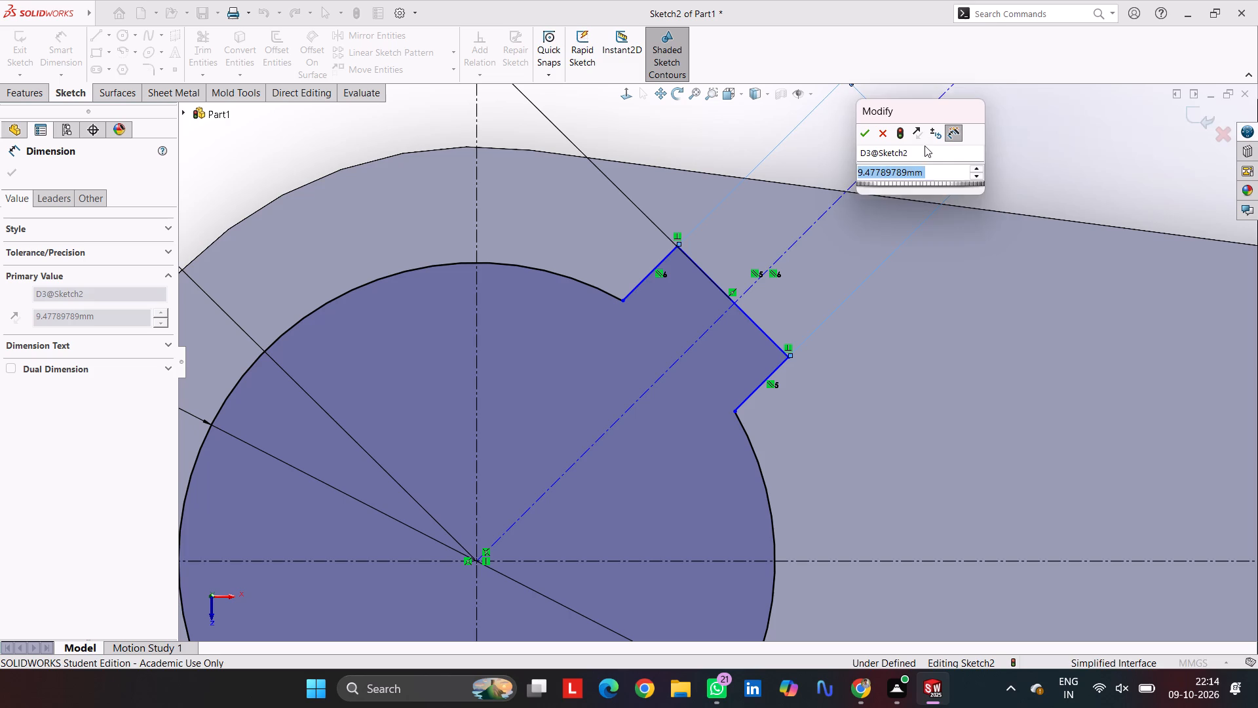
type("10")
key("Return")
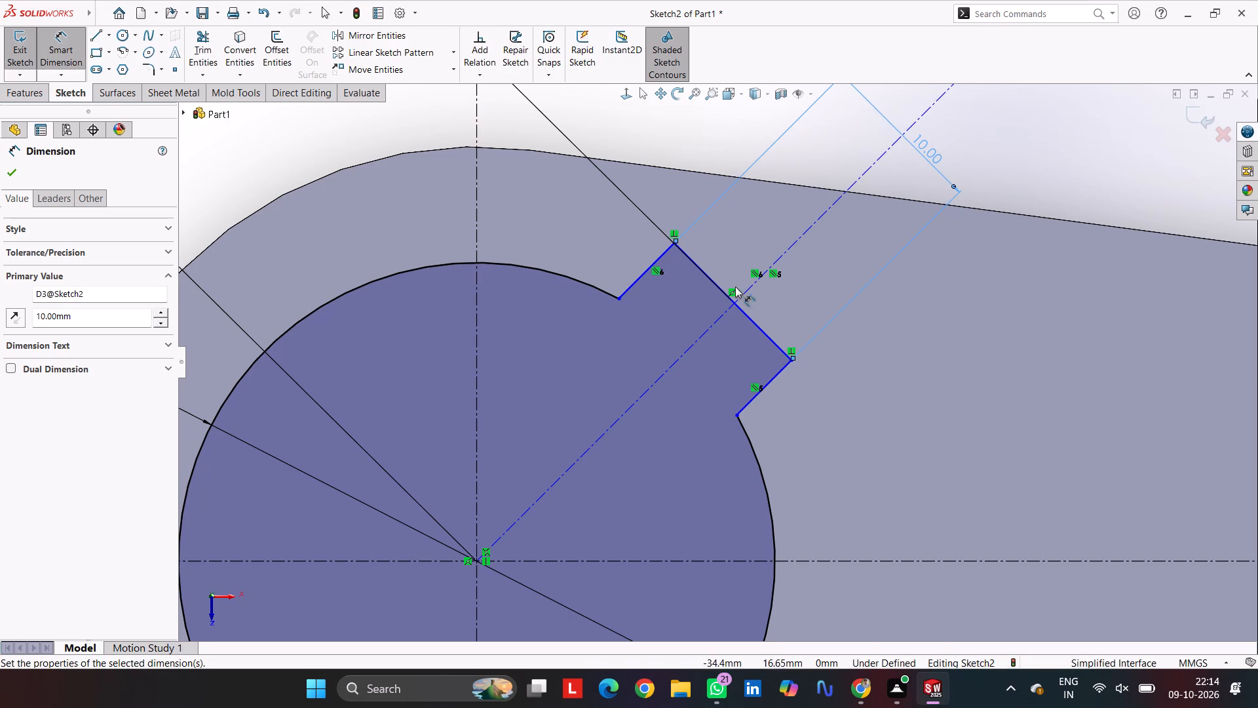
Dimension the distance between the keyway's lower side and the 45° construction line as 5 mm.
left_click(782, 372)
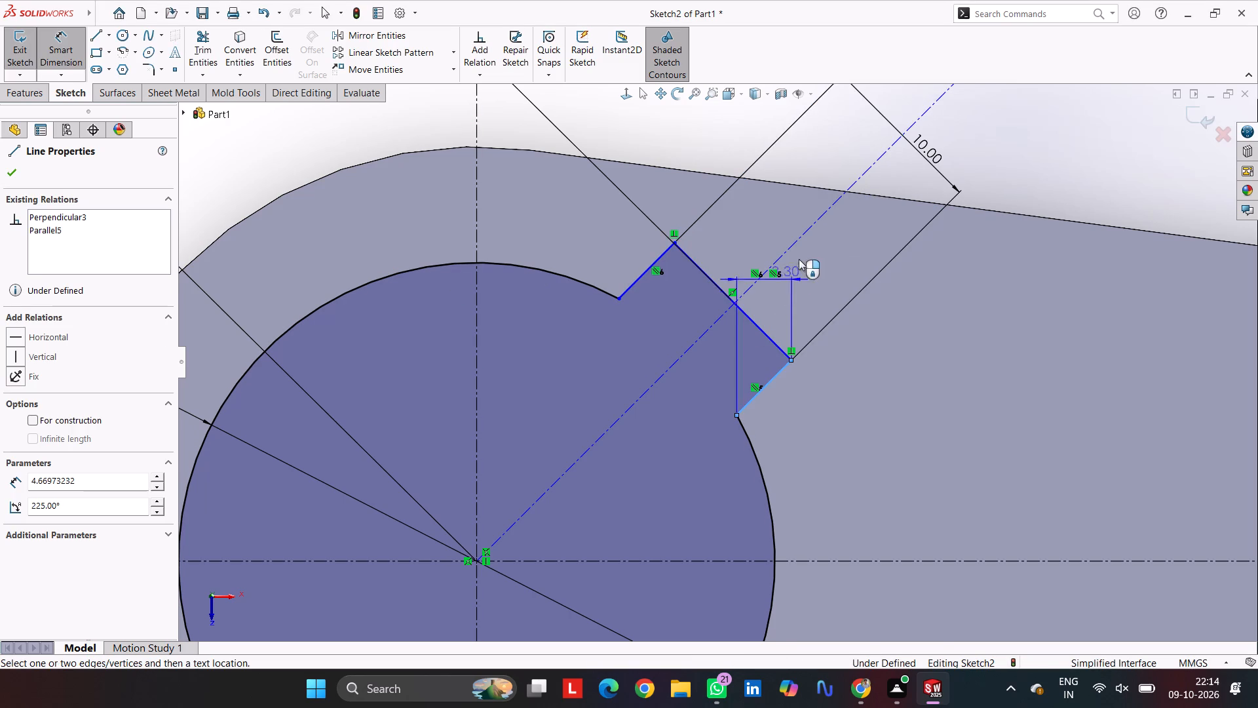
left_click(809, 226)
left_click(836, 244)
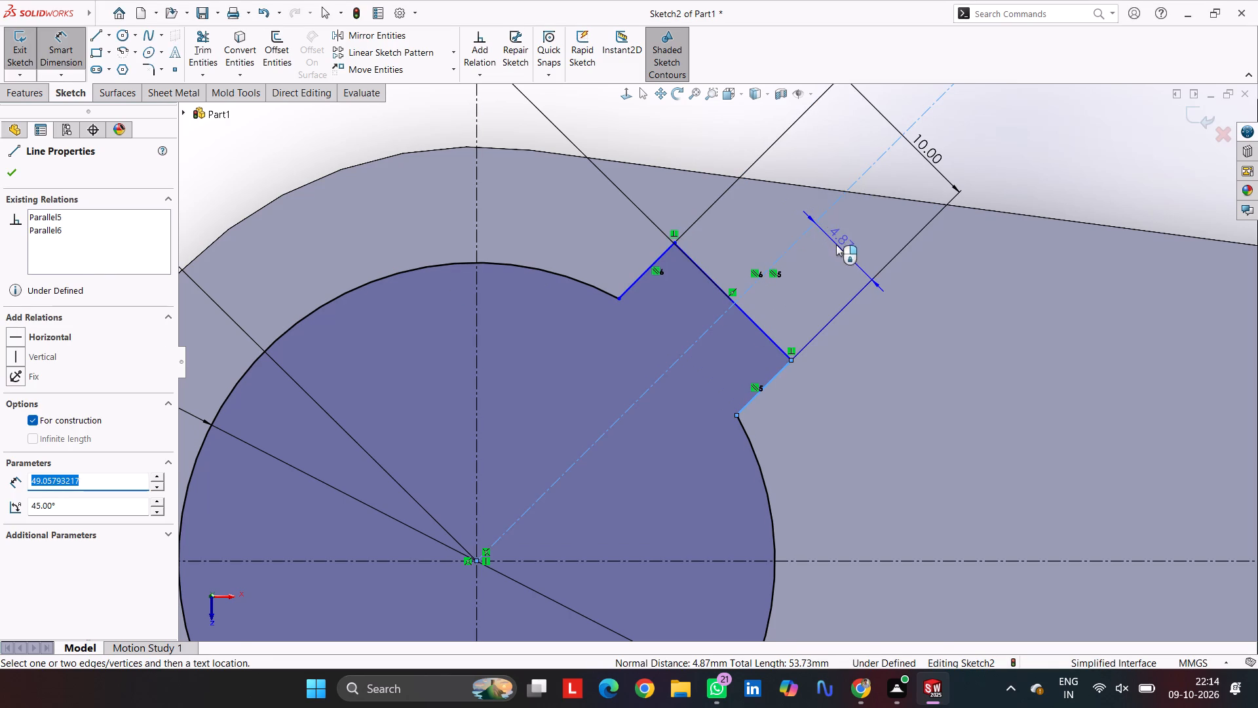
key("5")
key("Return")
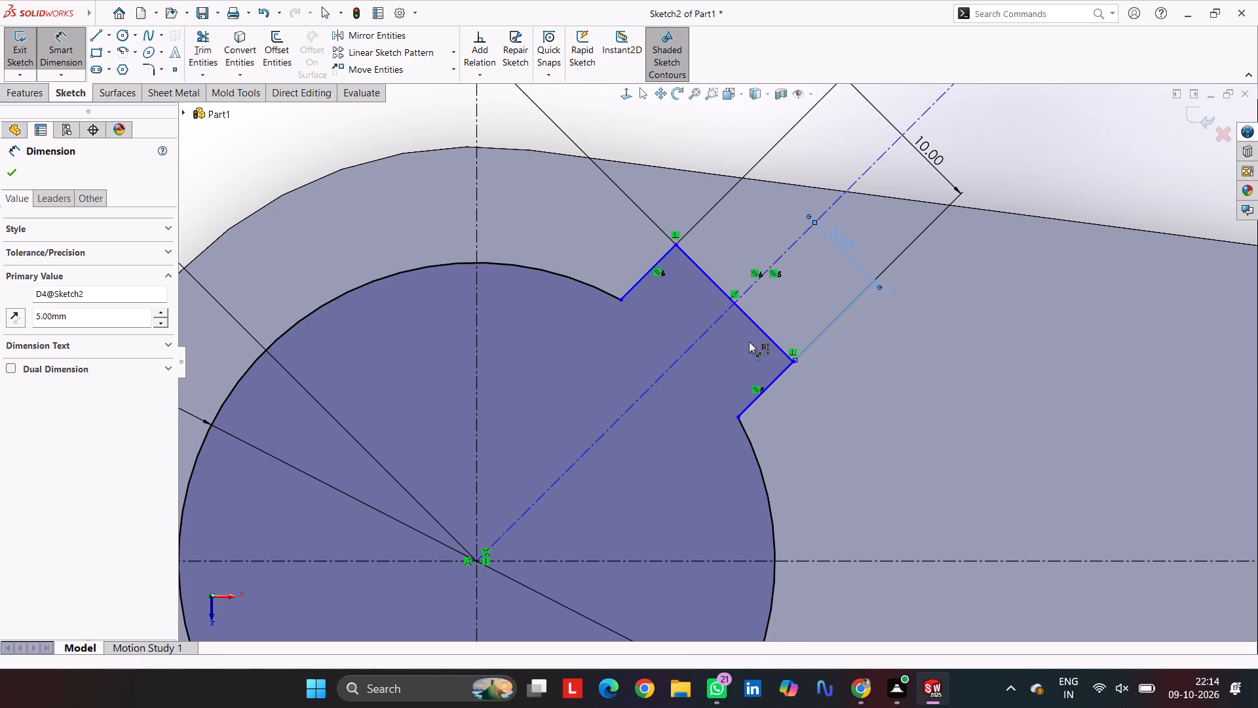
key("Escape")
key("Escape")
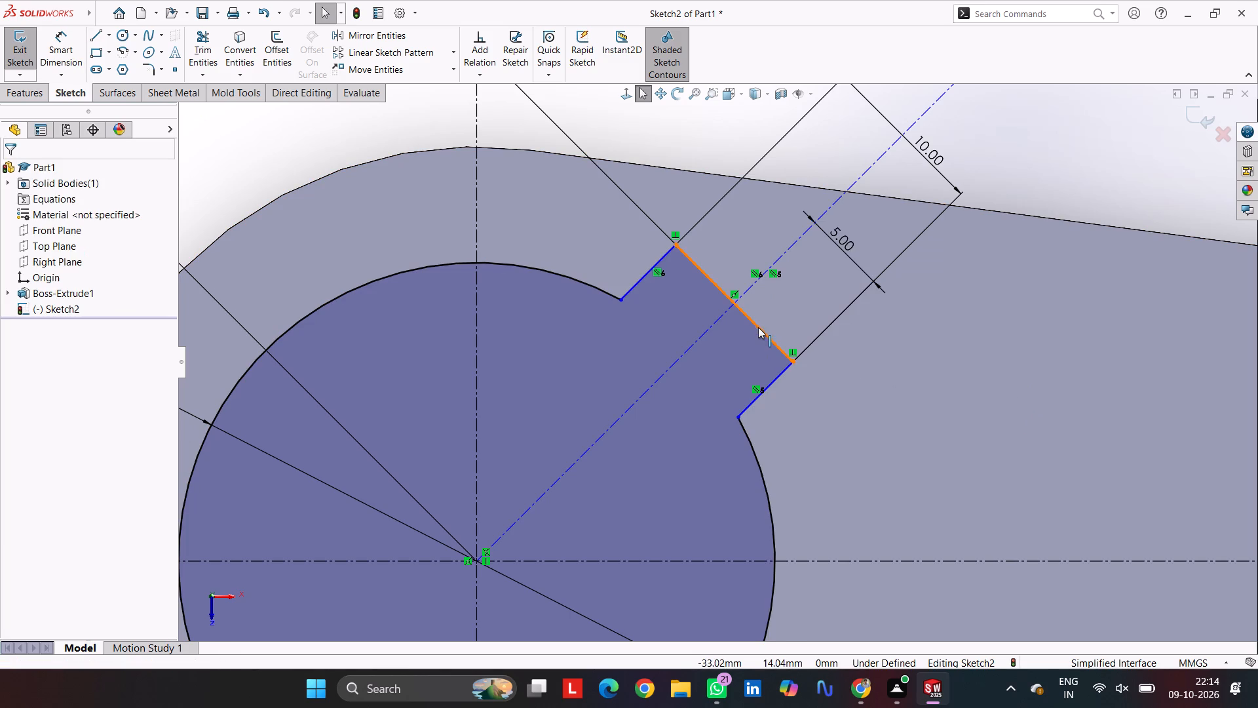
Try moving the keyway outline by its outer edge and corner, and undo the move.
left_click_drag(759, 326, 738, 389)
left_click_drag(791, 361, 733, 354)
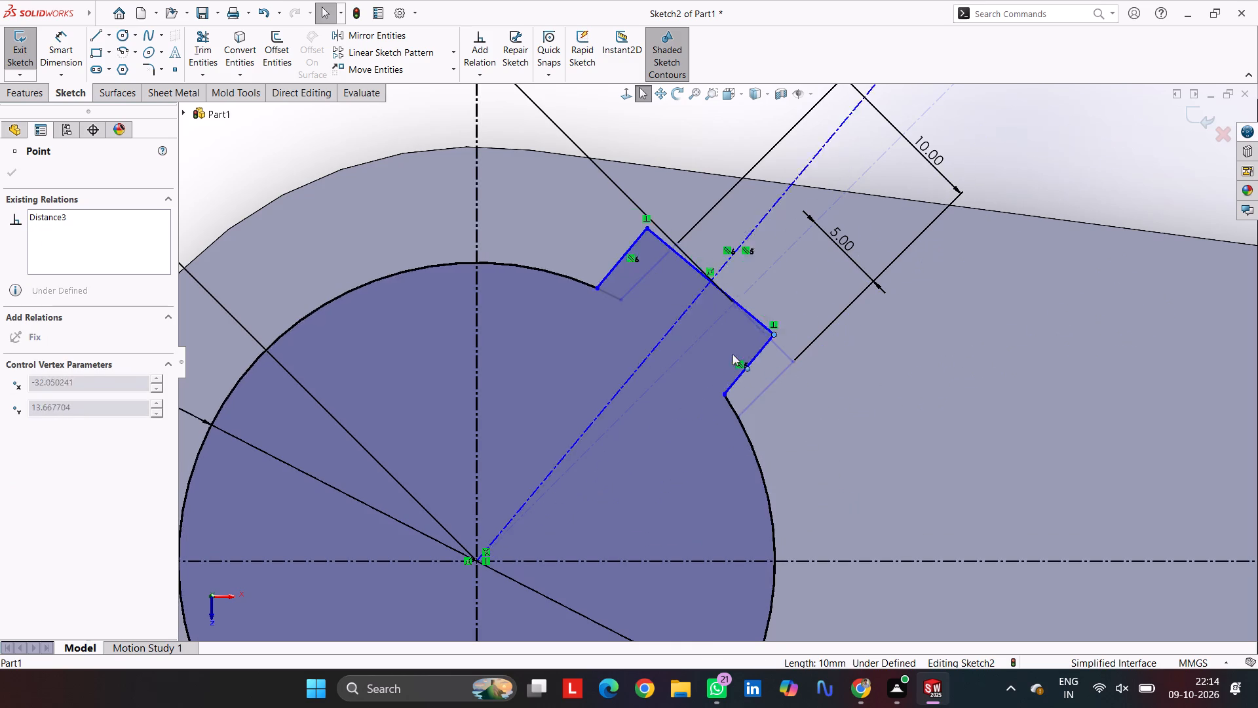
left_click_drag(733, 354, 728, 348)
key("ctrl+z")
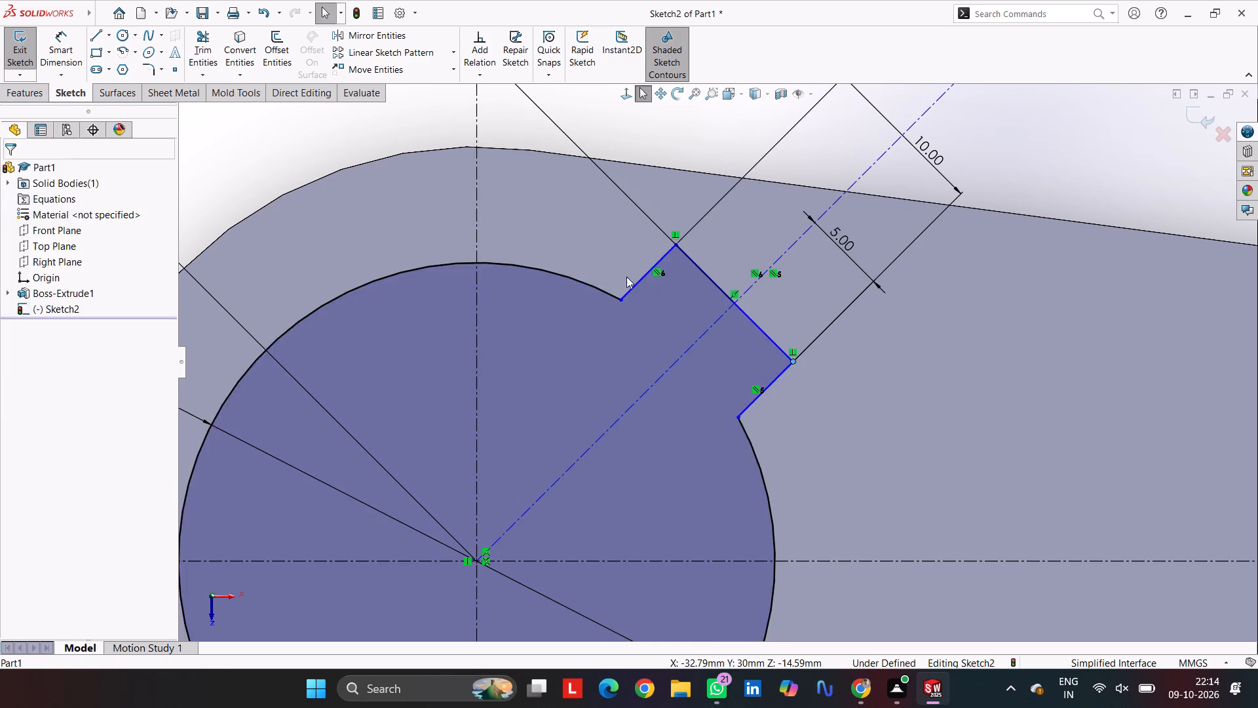
Dimension the angle between the horizontal centreline and the keyway's construction line as 45°.
left_click(64, 45)
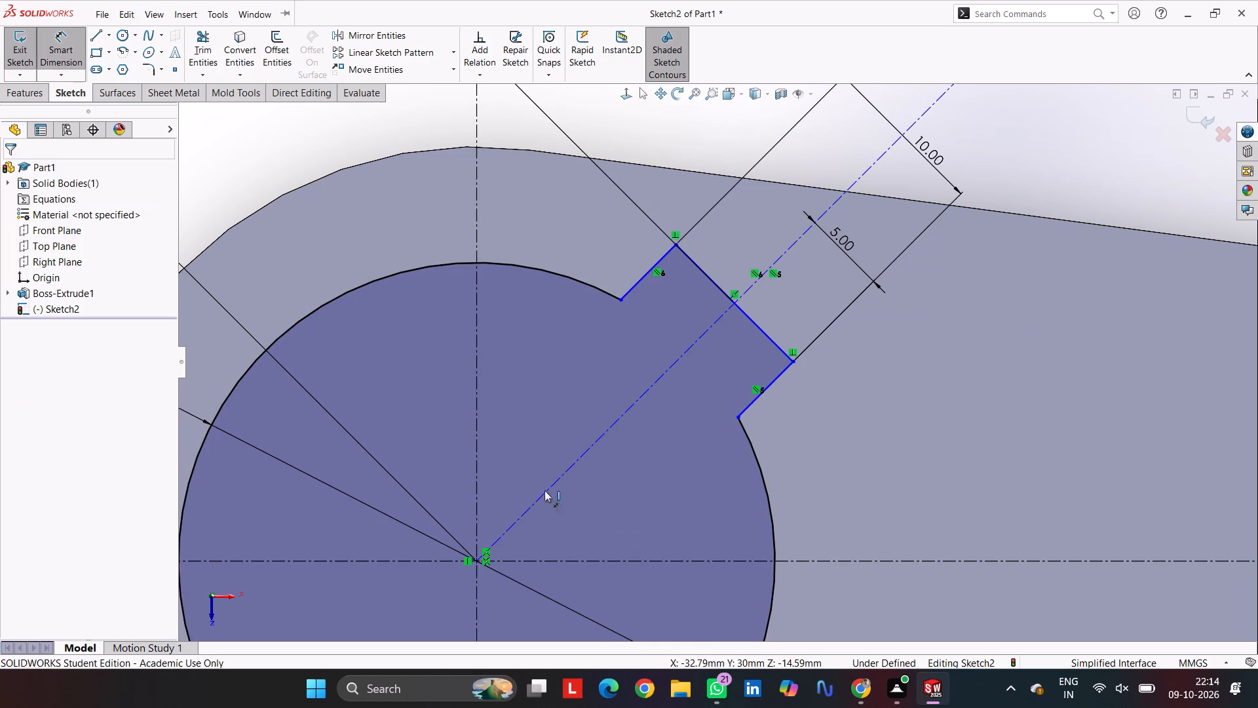
left_click(594, 559)
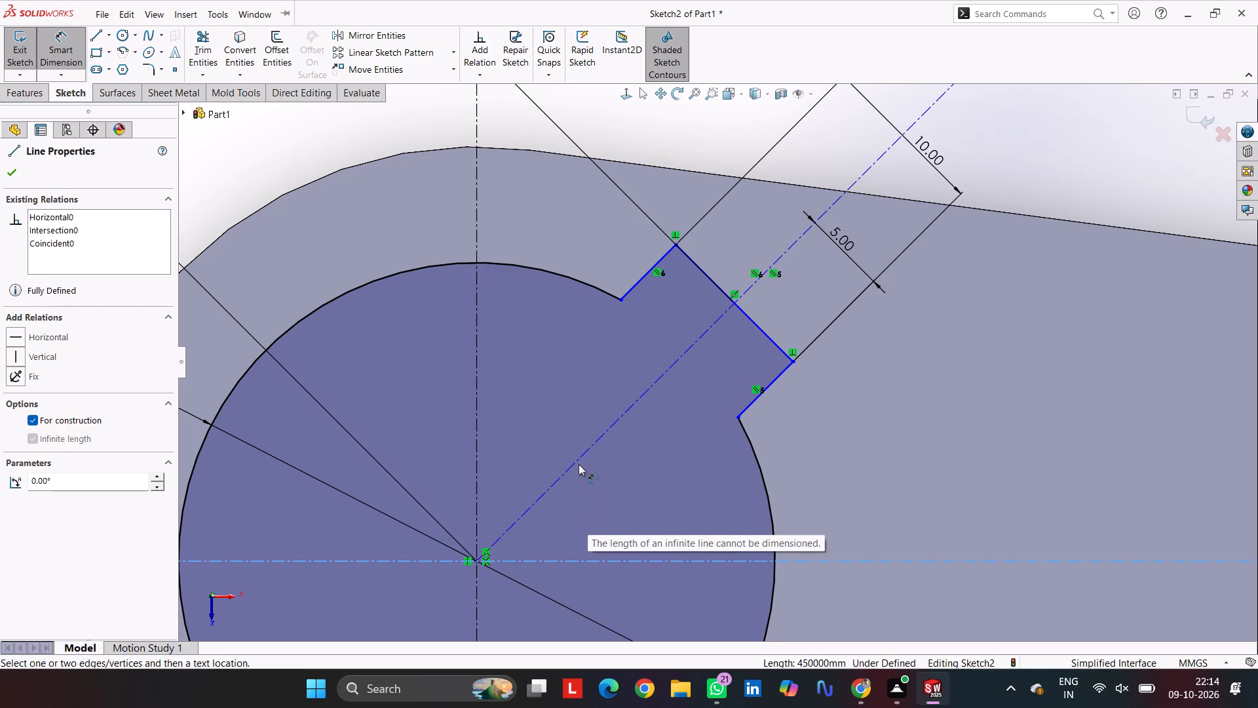
left_click(579, 458)
left_click(631, 476)
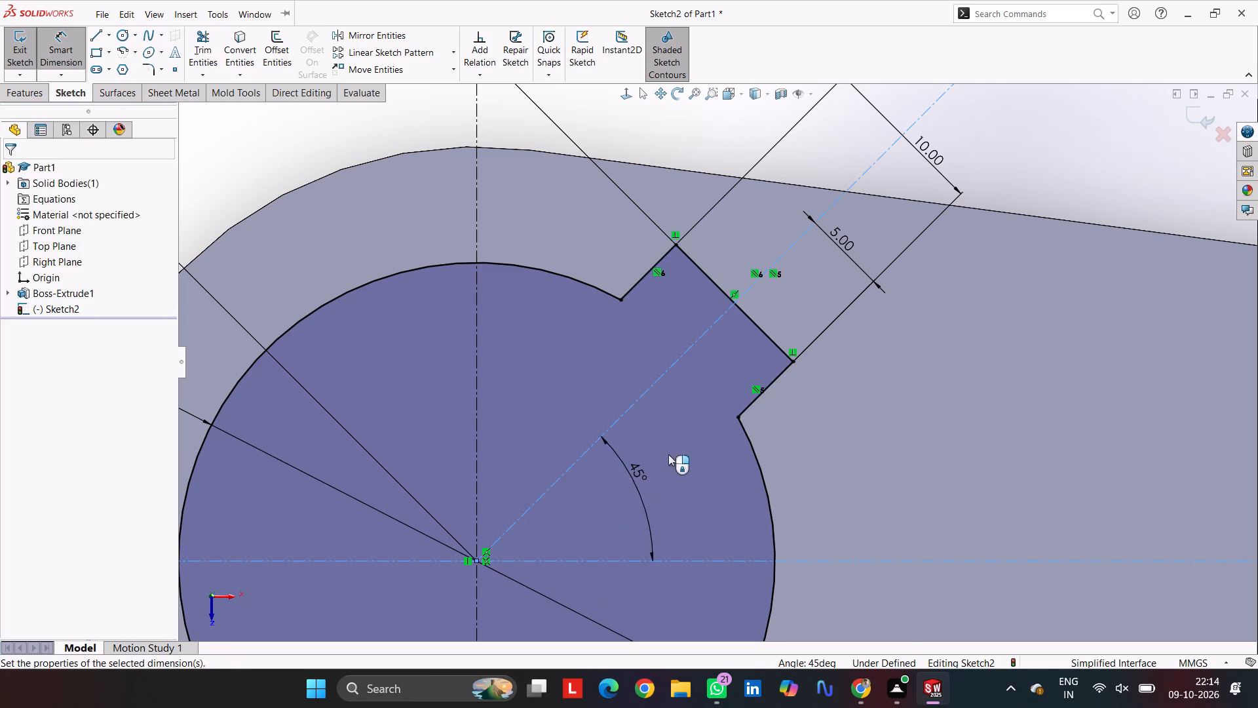
left_click(579, 454)
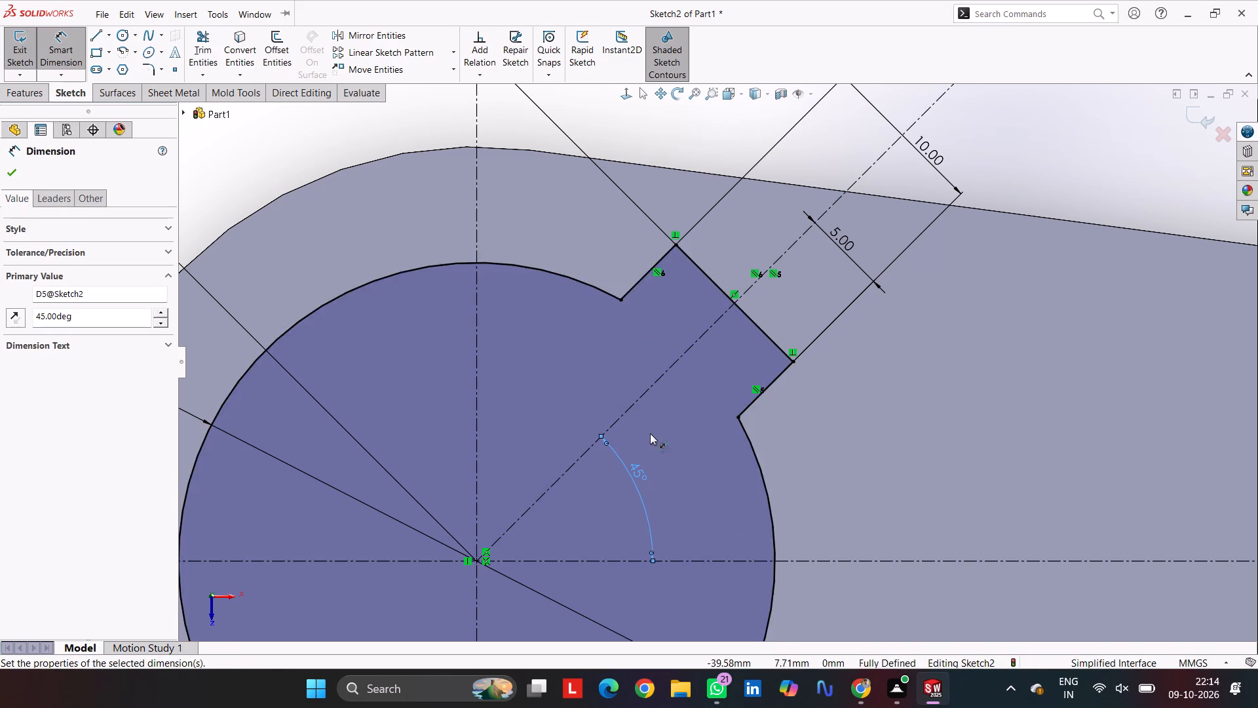
Cut-extrude the bore and keyway sketch with the Through All end condition.
scroll(650, 433, "up", 8)
scroll(627, 365, "down", 2)
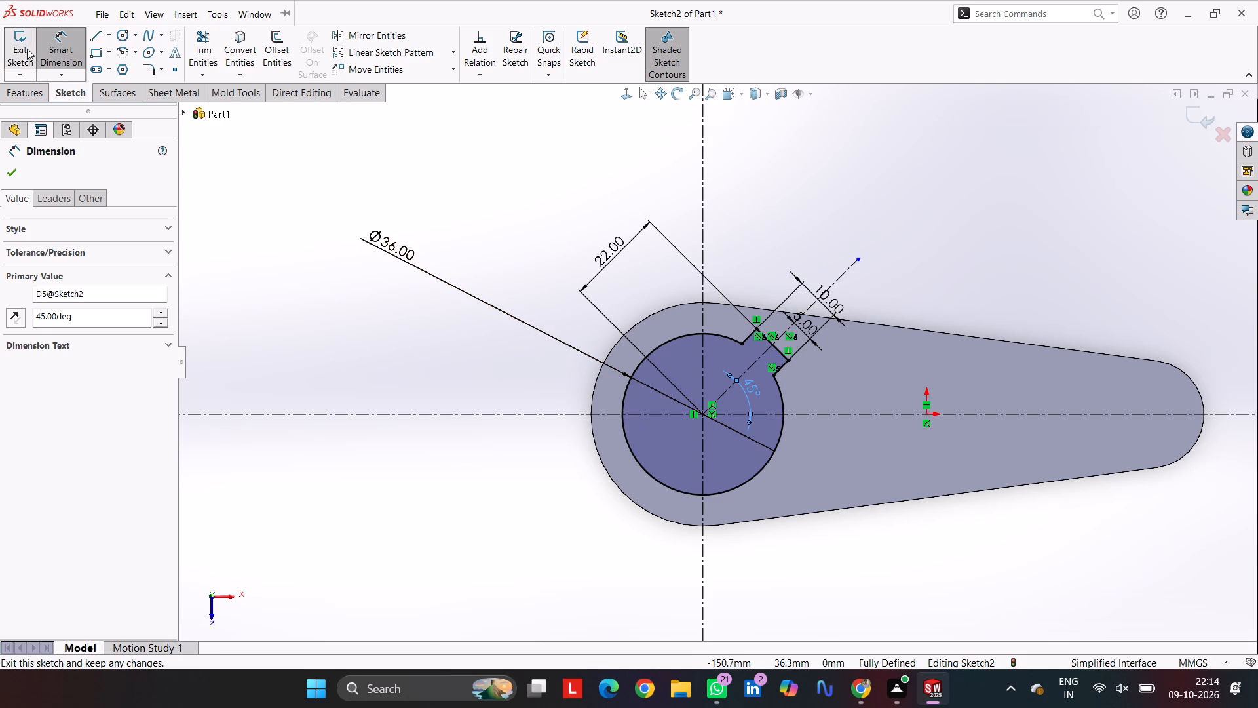
left_click(24, 92)
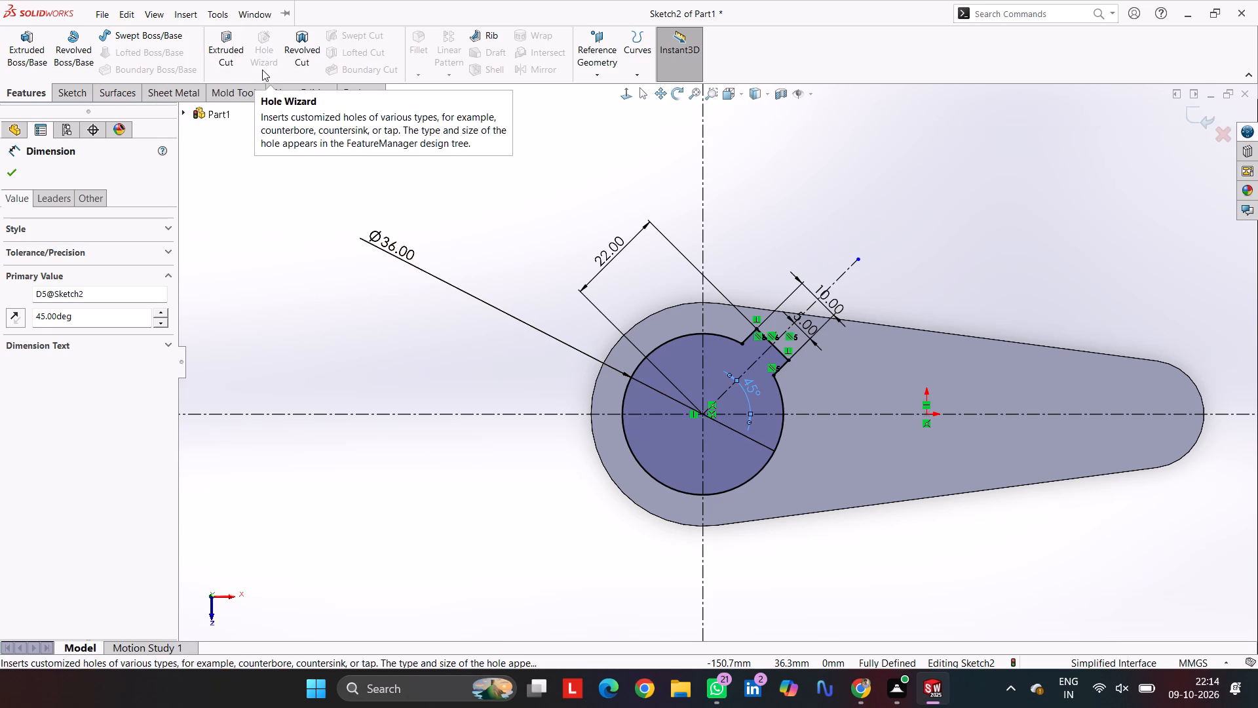
left_click(228, 53)
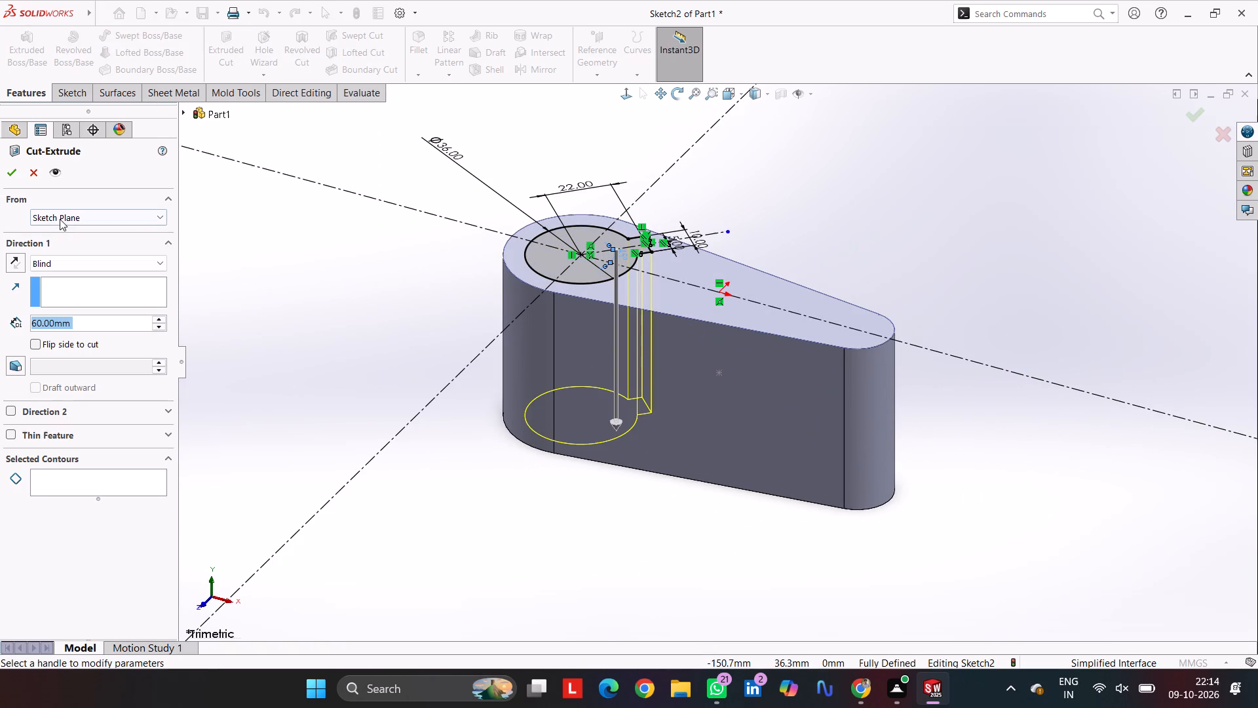
left_click(75, 258)
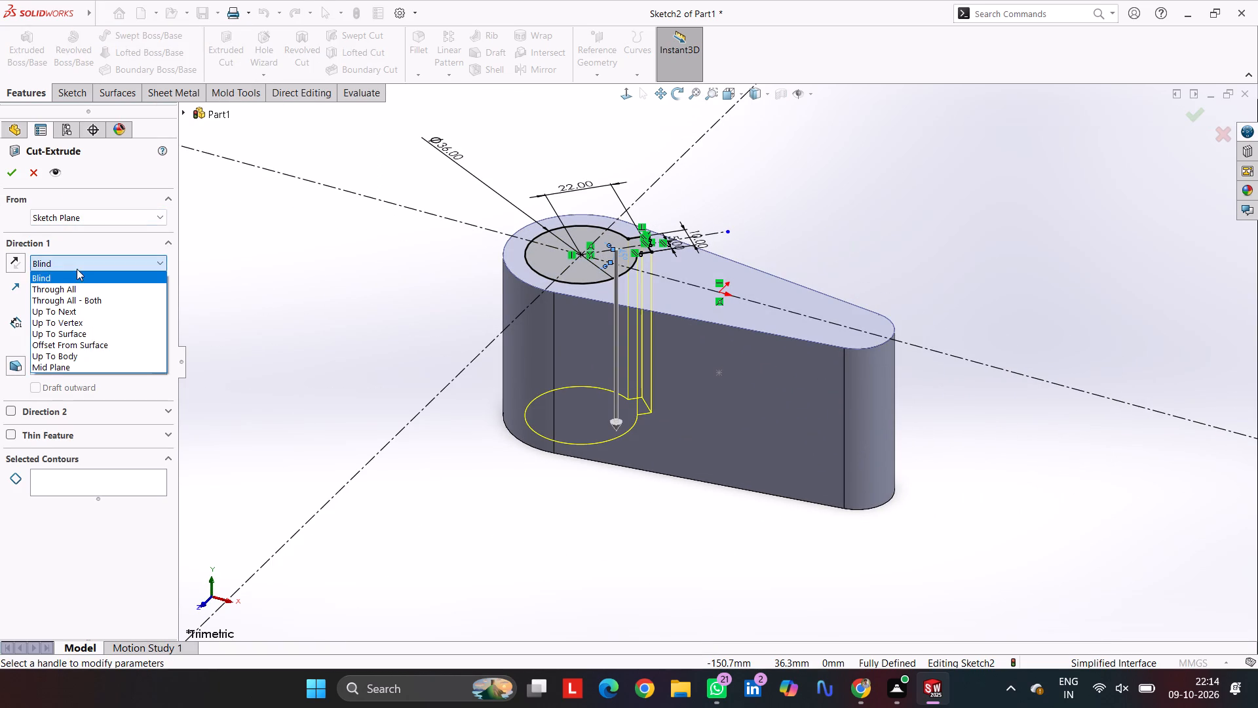
left_click(79, 294)
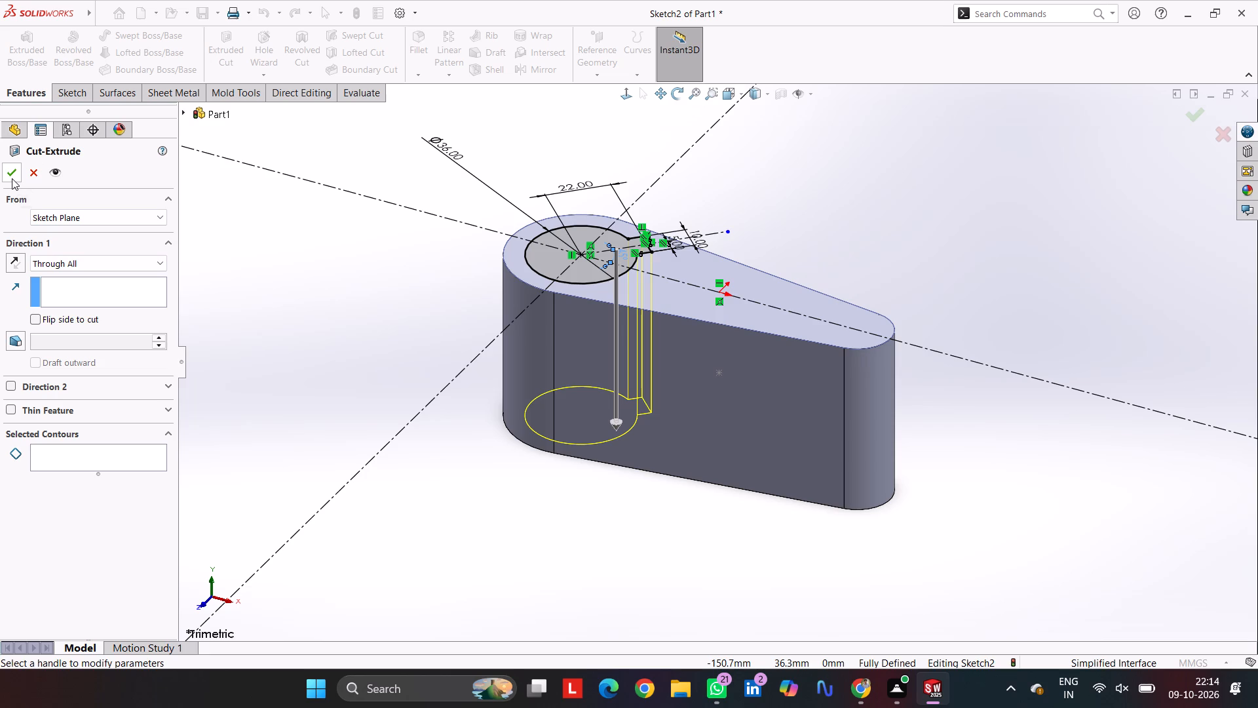
left_click(12, 178)
left_click(281, 260)
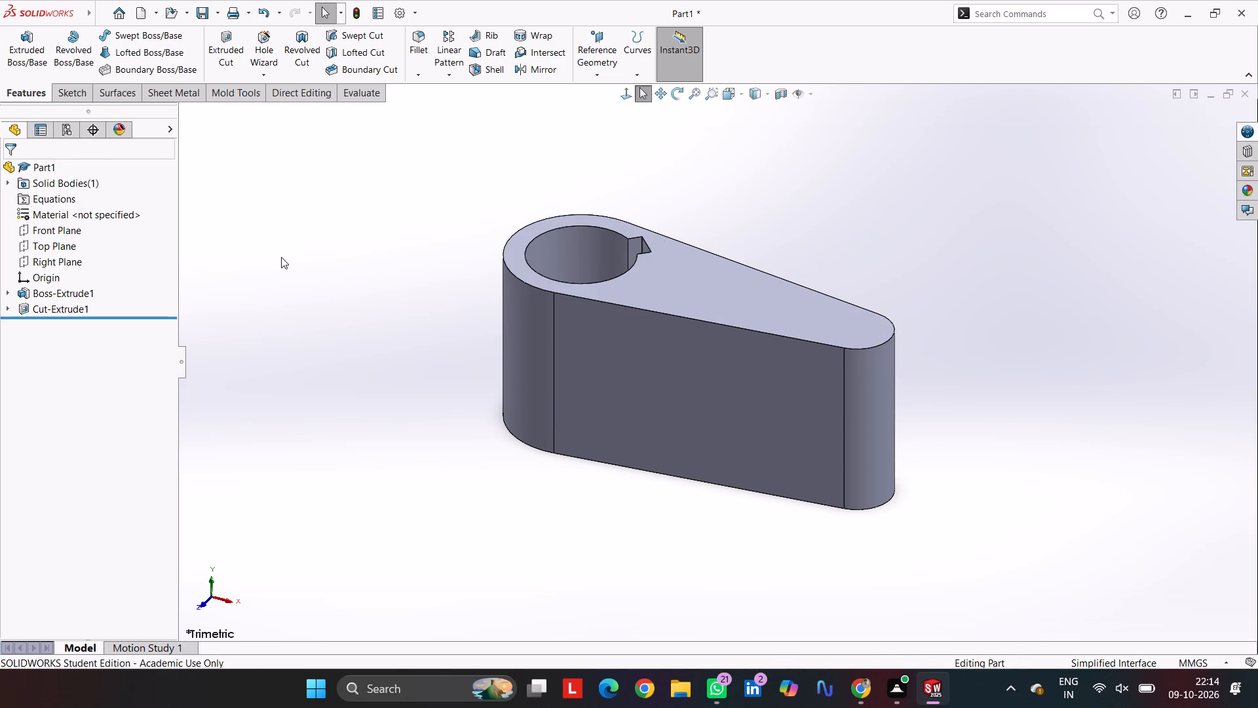
Start a sketch on the link's top face and draw a circle about 14 mm in diameter centred on the small end's arc.
left_click(769, 313)
left_click(837, 276)
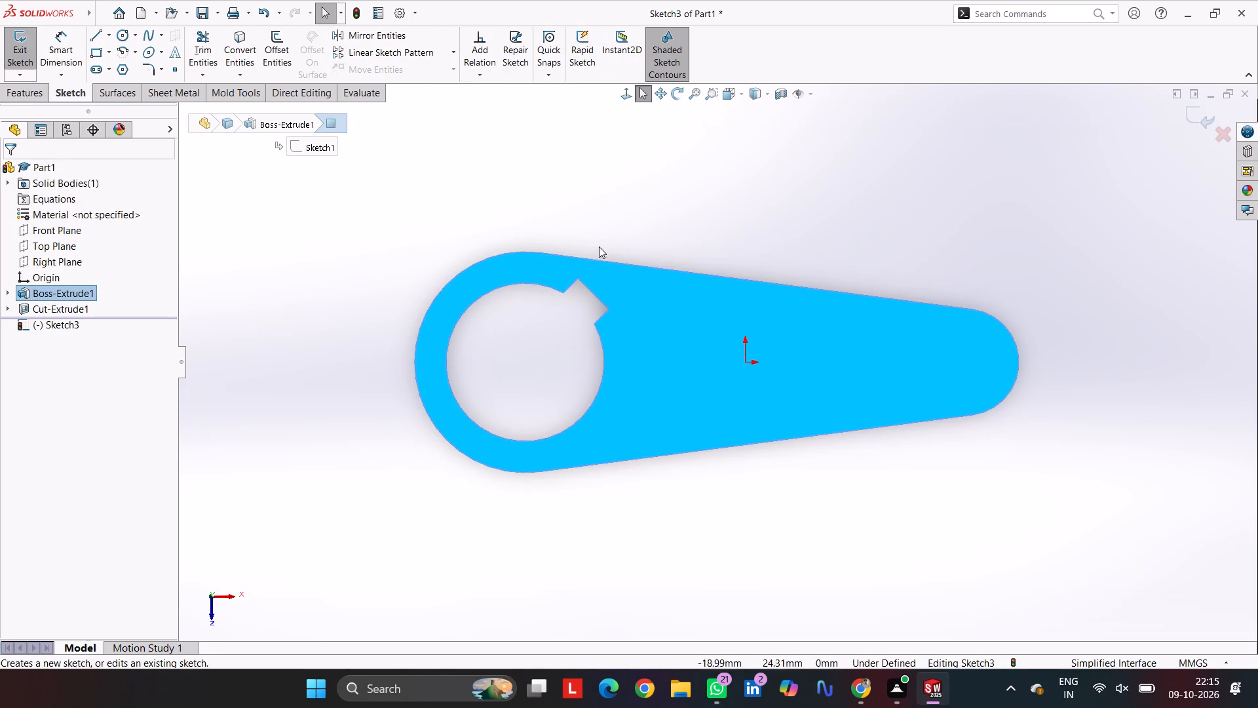
left_click(128, 39)
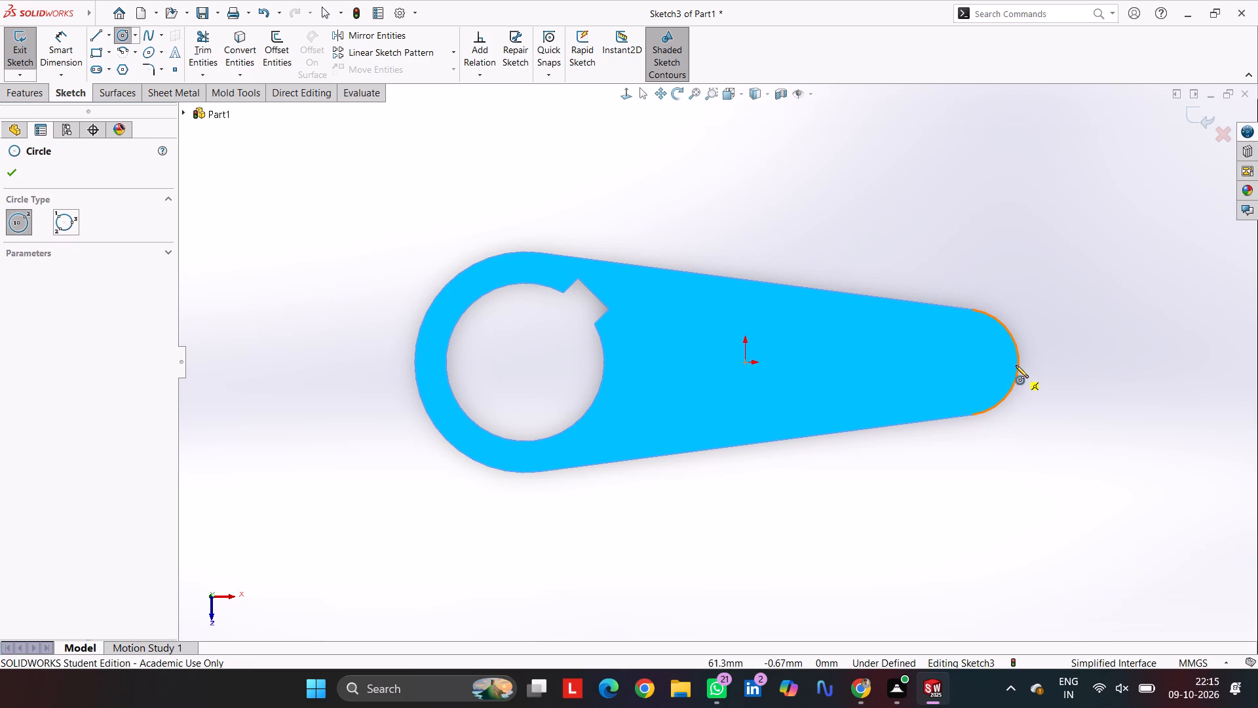
scroll(989, 401, "down", 7)
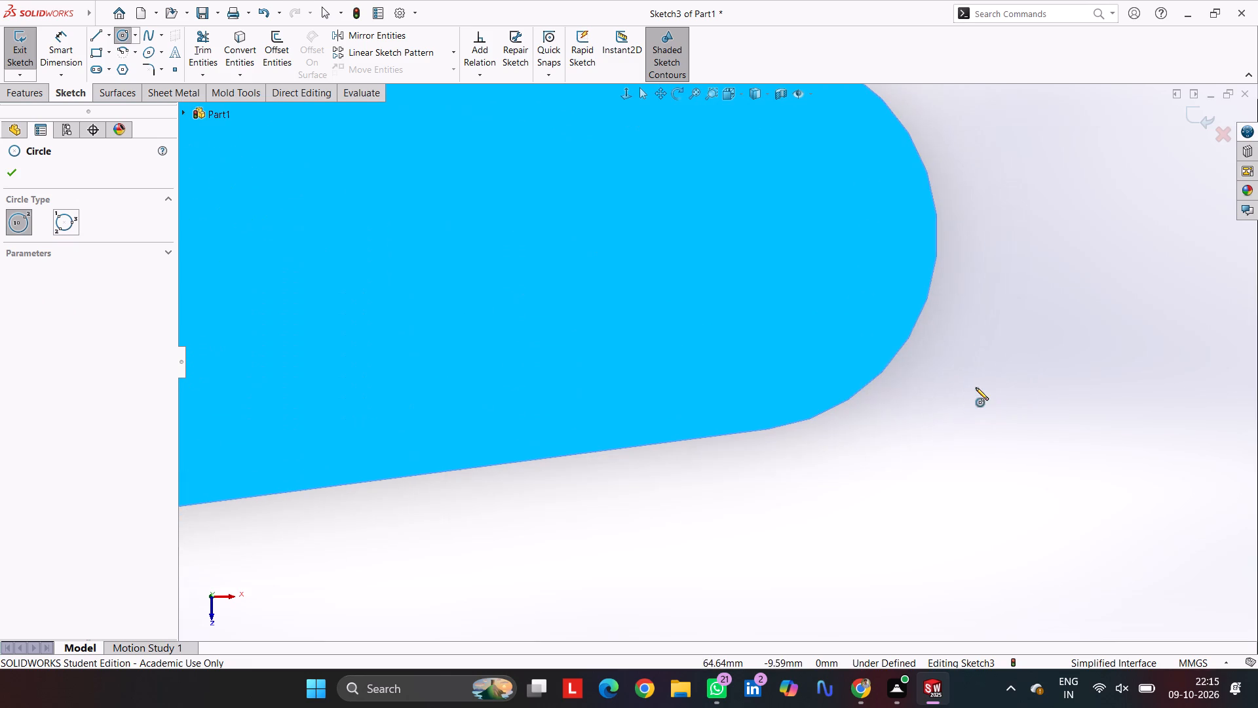
left_click(741, 235)
left_click(793, 336)
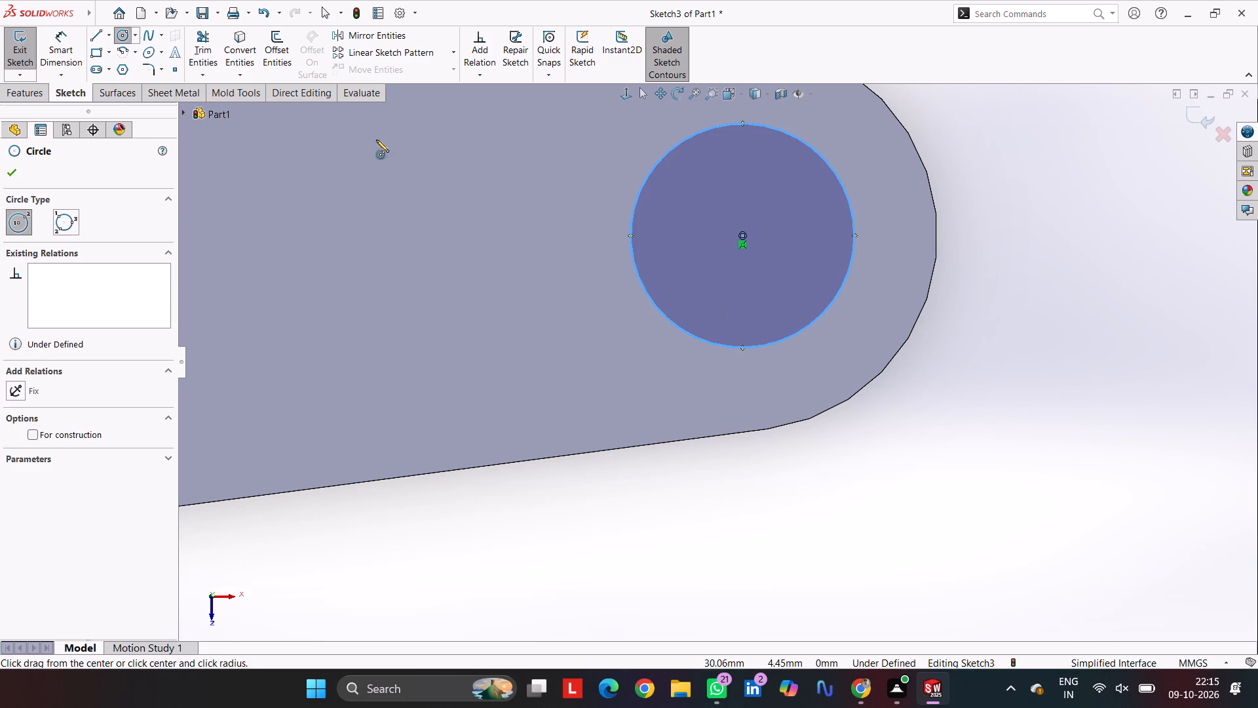
Dimension the circle in the link's small end to a diameter of 12 mm.
left_click(59, 41)
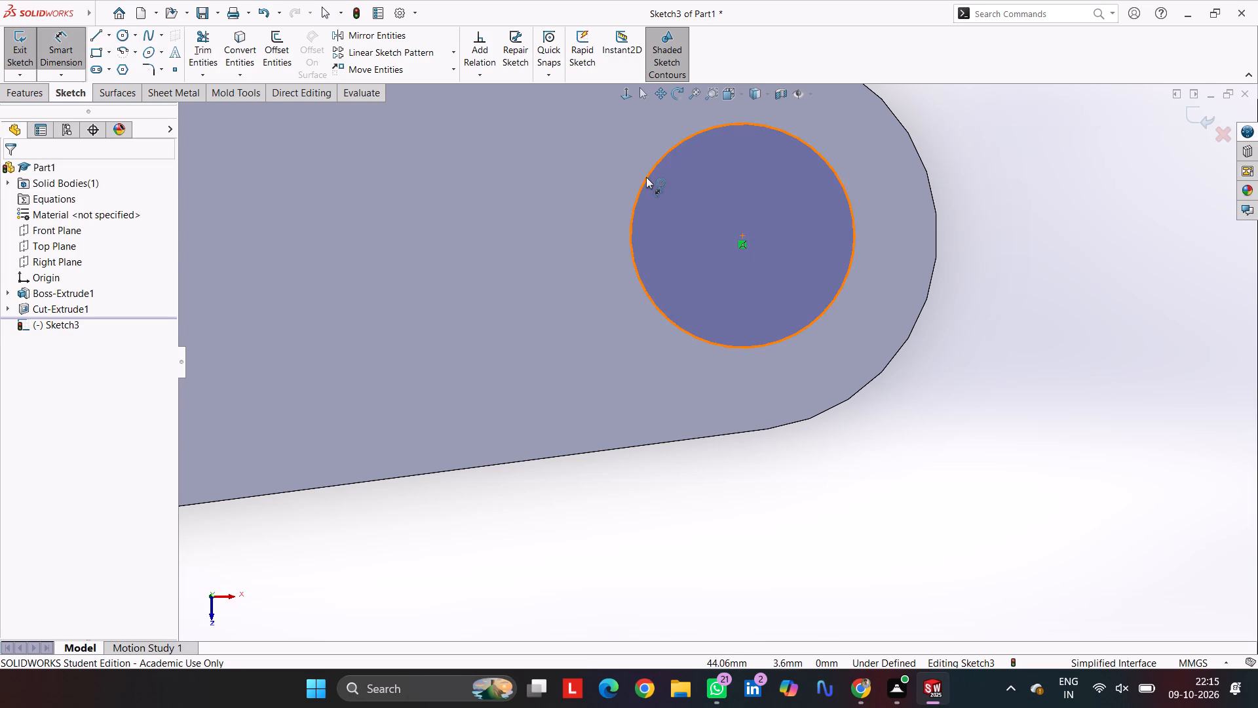
left_click(646, 177)
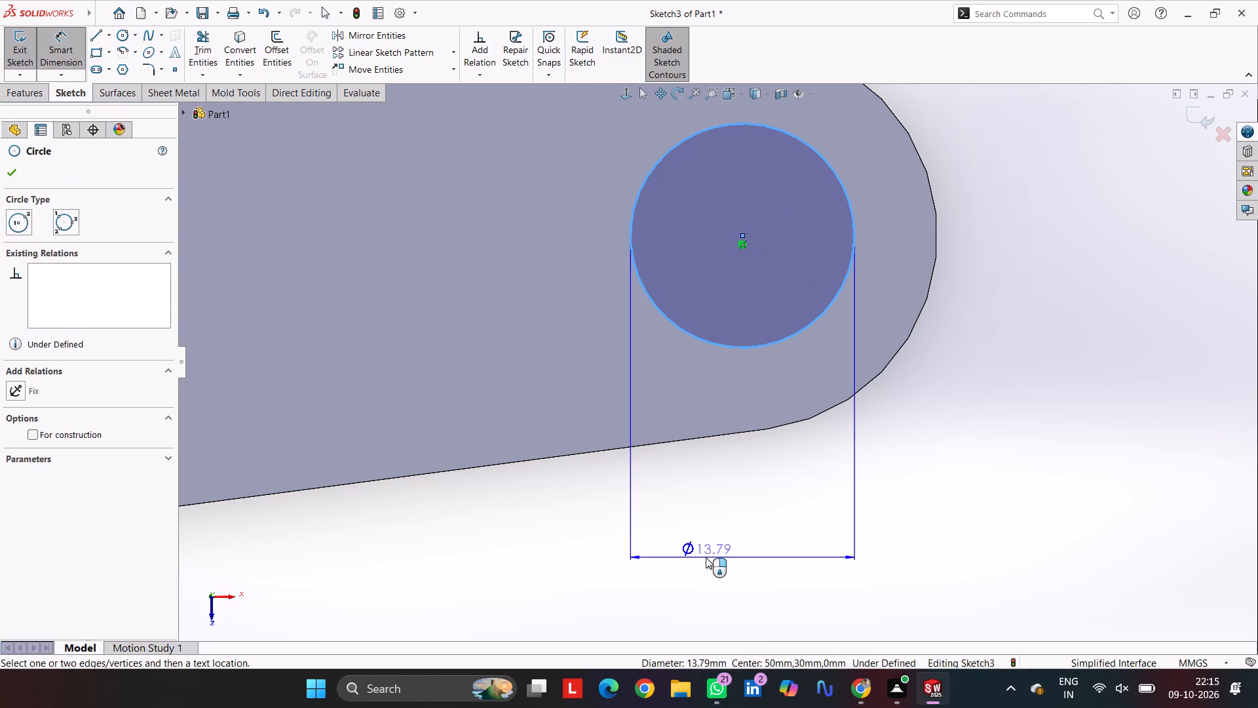
left_click(706, 557)
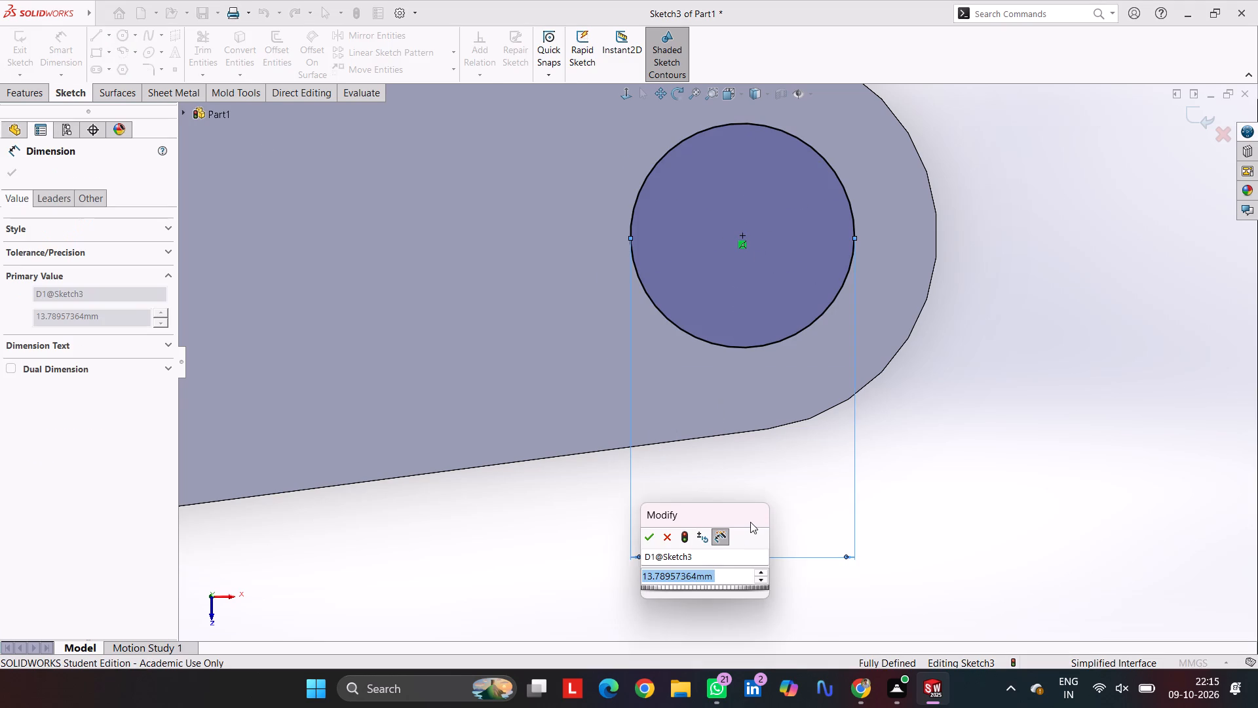
type("12")
key("Return")
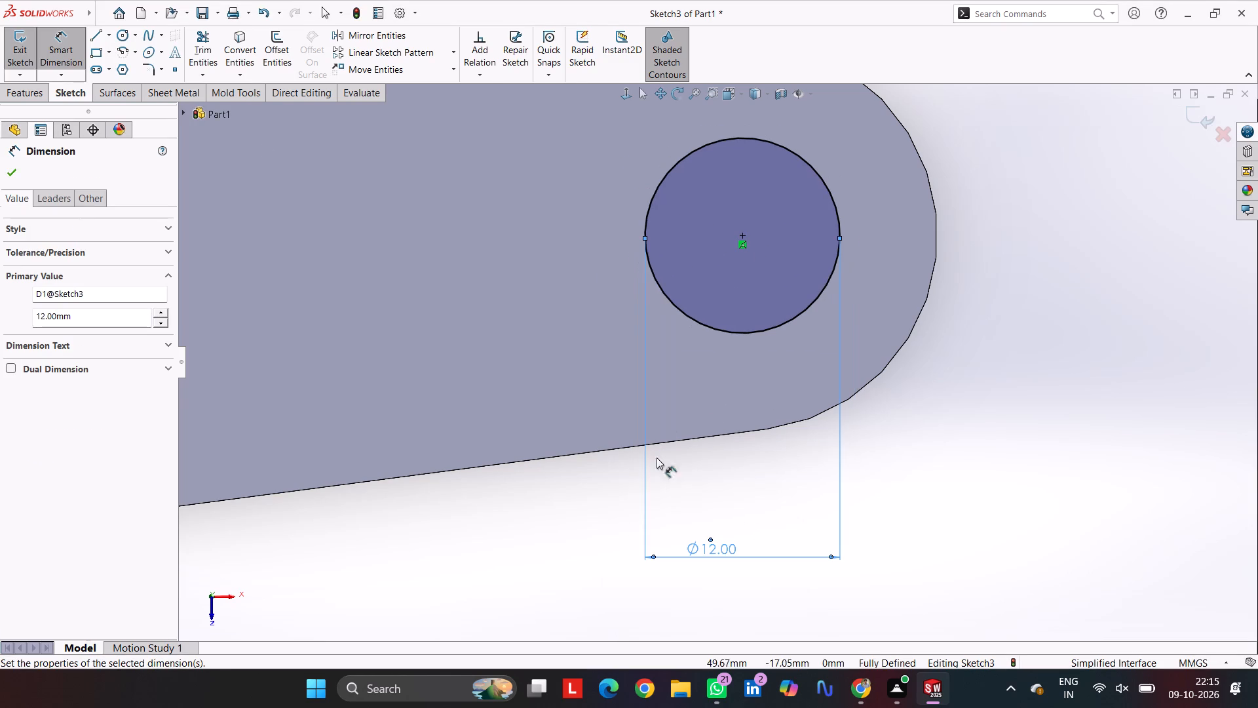
Cut-extrude the 12 mm circle from the sketch plane with the Through All end condition.
left_click(17, 94)
left_click(37, 53)
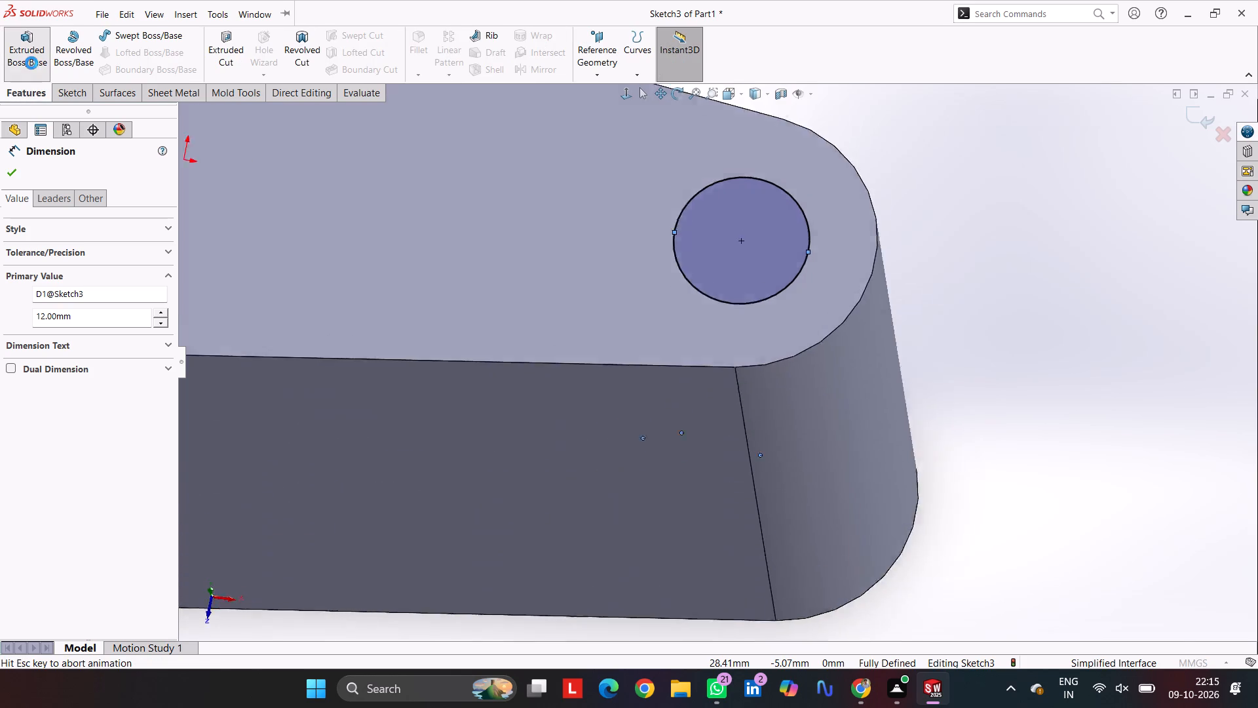
left_click(38, 168)
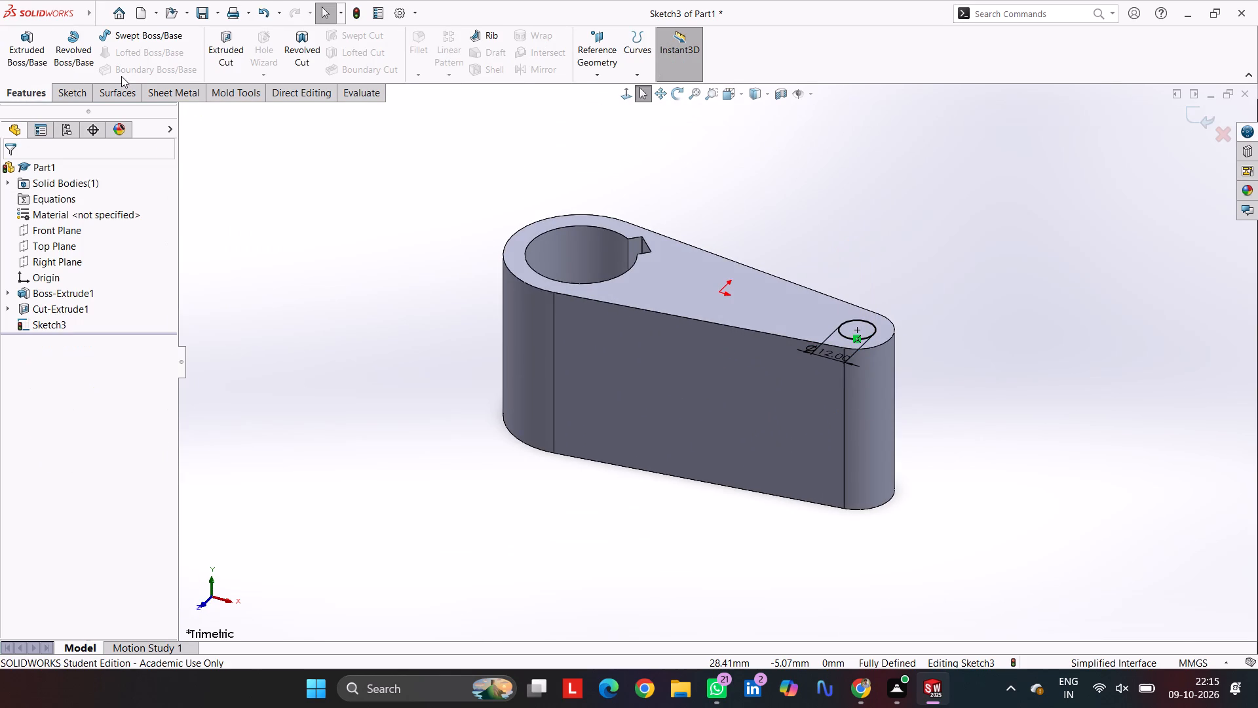
left_click(221, 45)
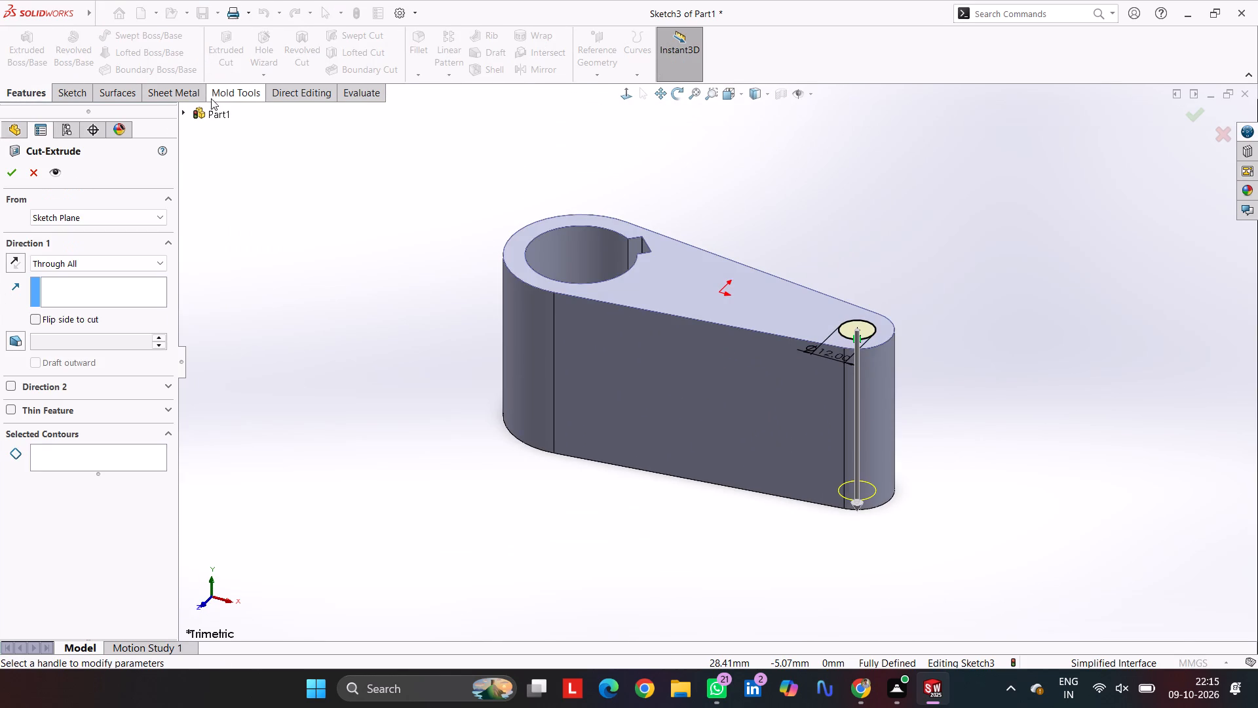
left_click_drag(162, 217, 109, 235)
left_click(14, 173)
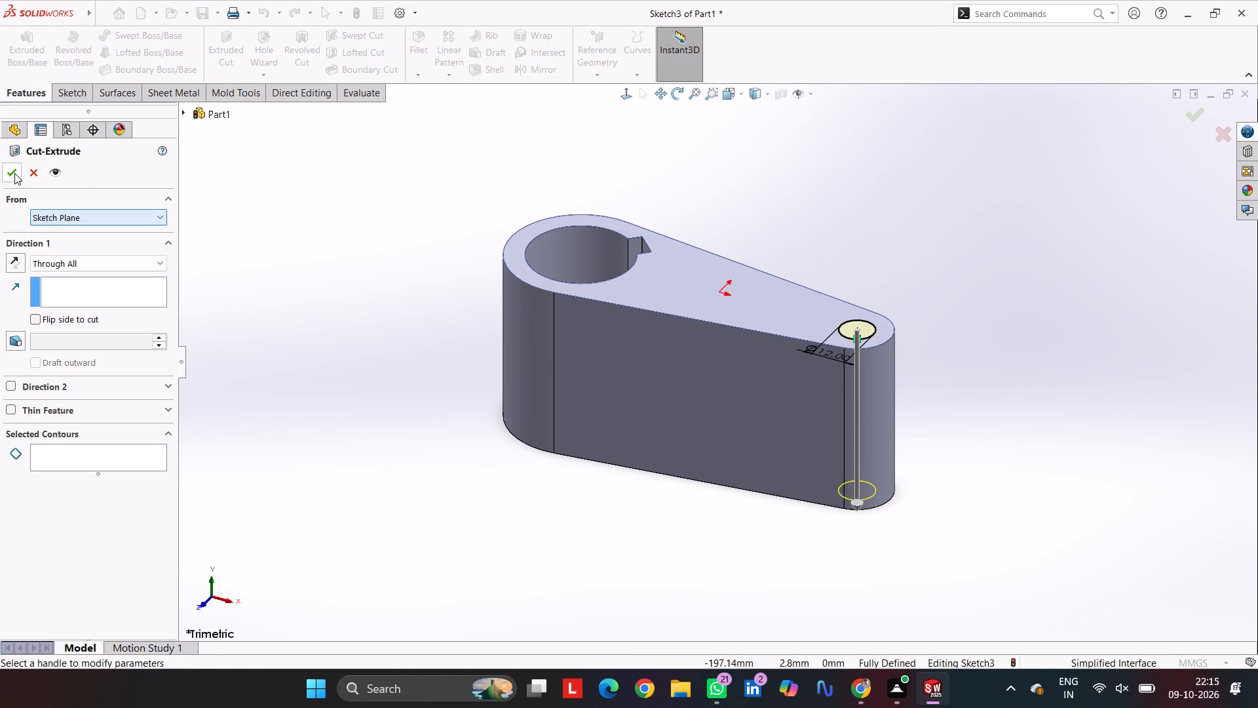
left_click_drag(842, 241, 822, 243)
left_click(822, 244)
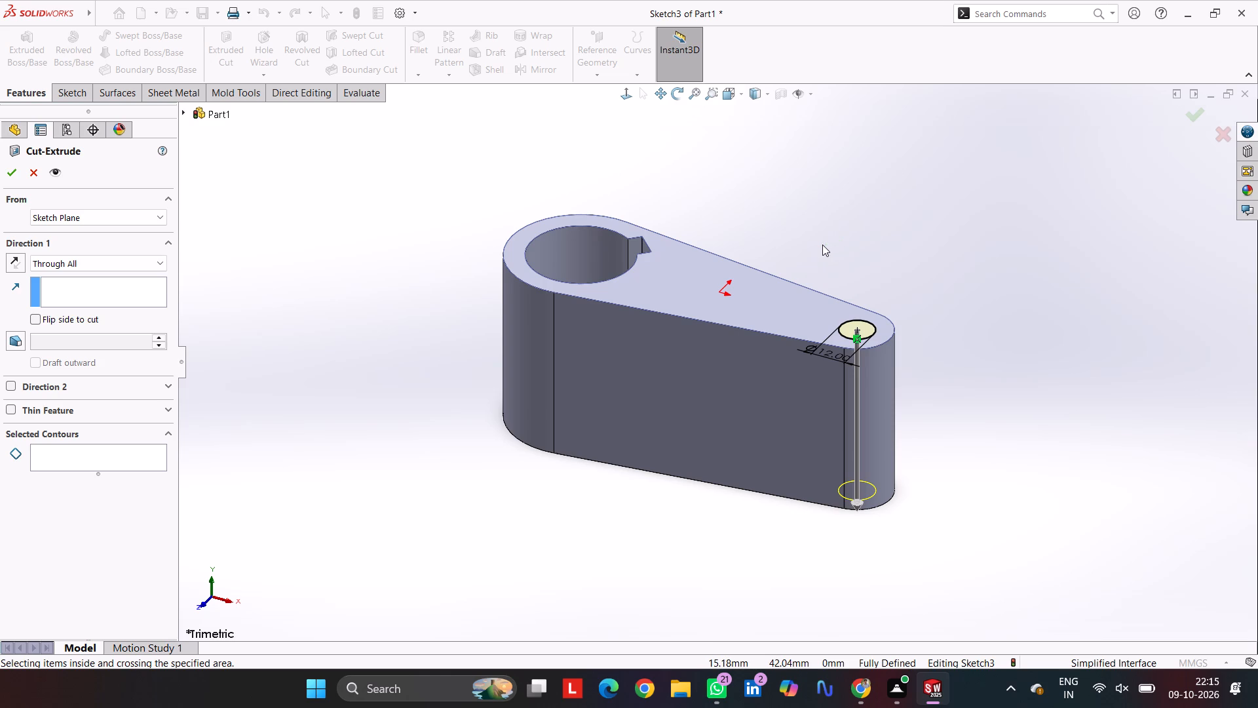
left_click(0, 178)
left_click(16, 168)
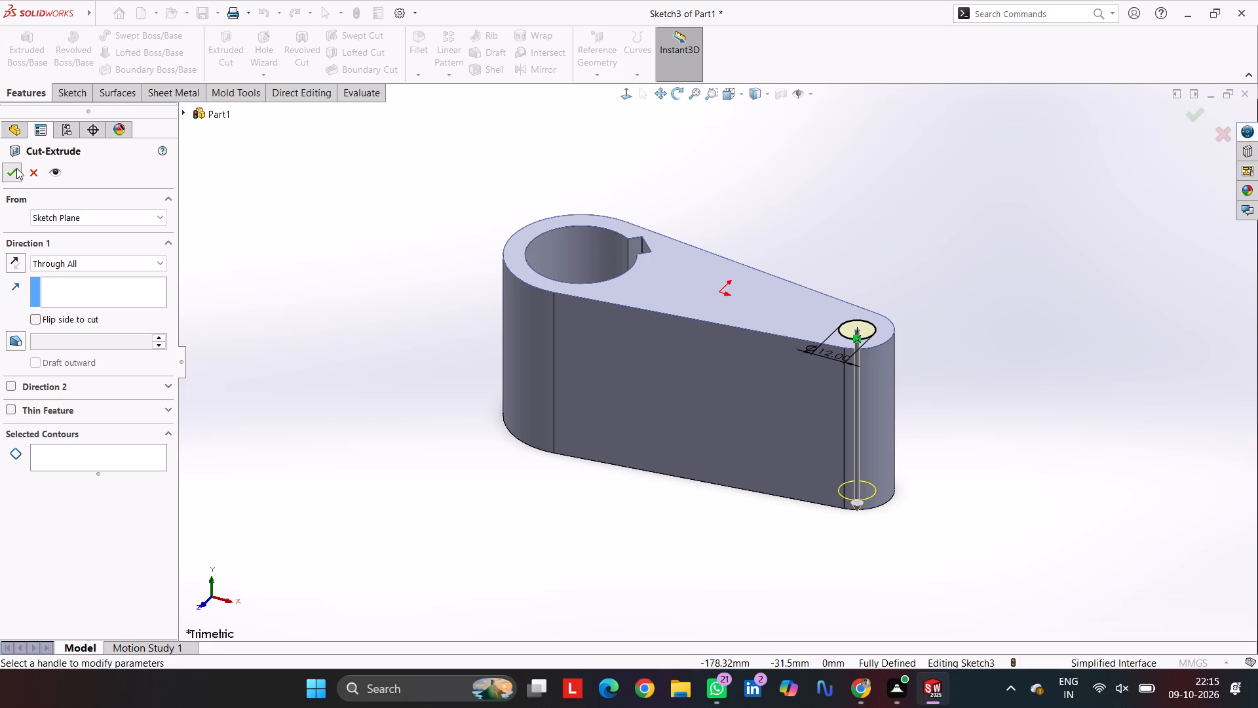
left_click(1019, 255)
Start a sketch on the link's top face and draw a closed tapered outline between the holes, with about 37 mm sides, rounded corners and a concave wide end.
middle_click_drag(933, 239, 931, 253)
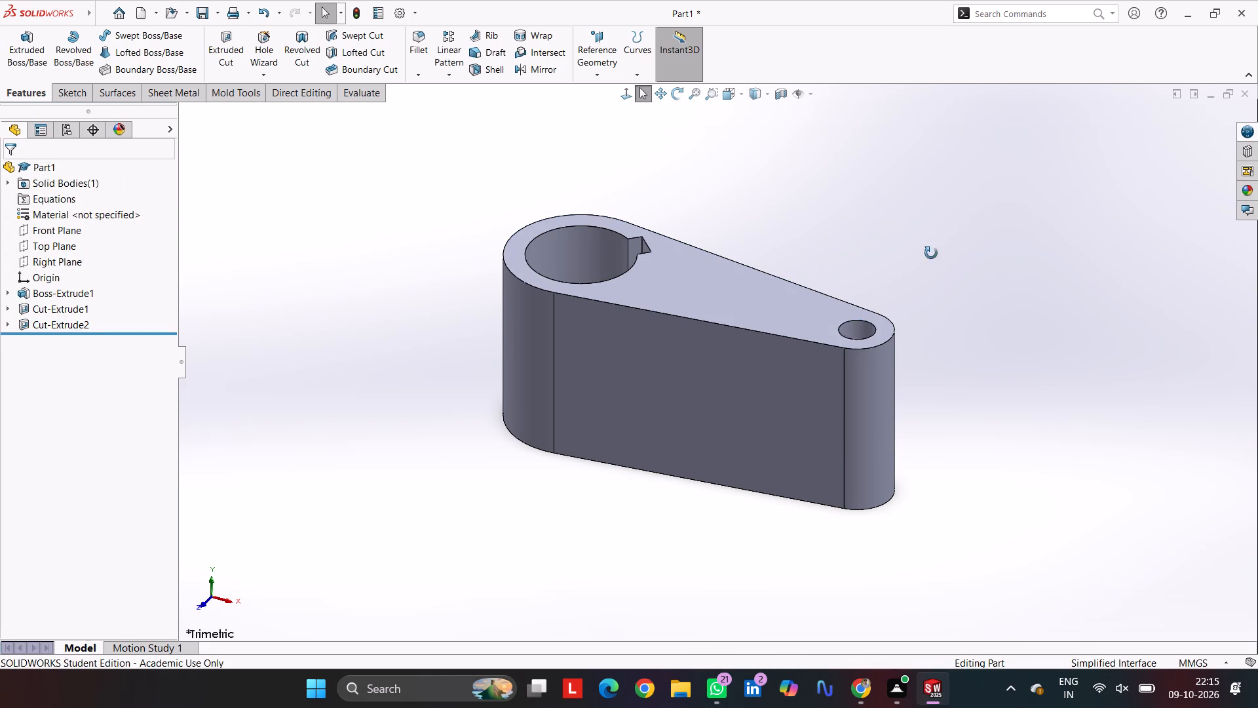
middle_click_drag(931, 253, 926, 437)
left_click(949, 306)
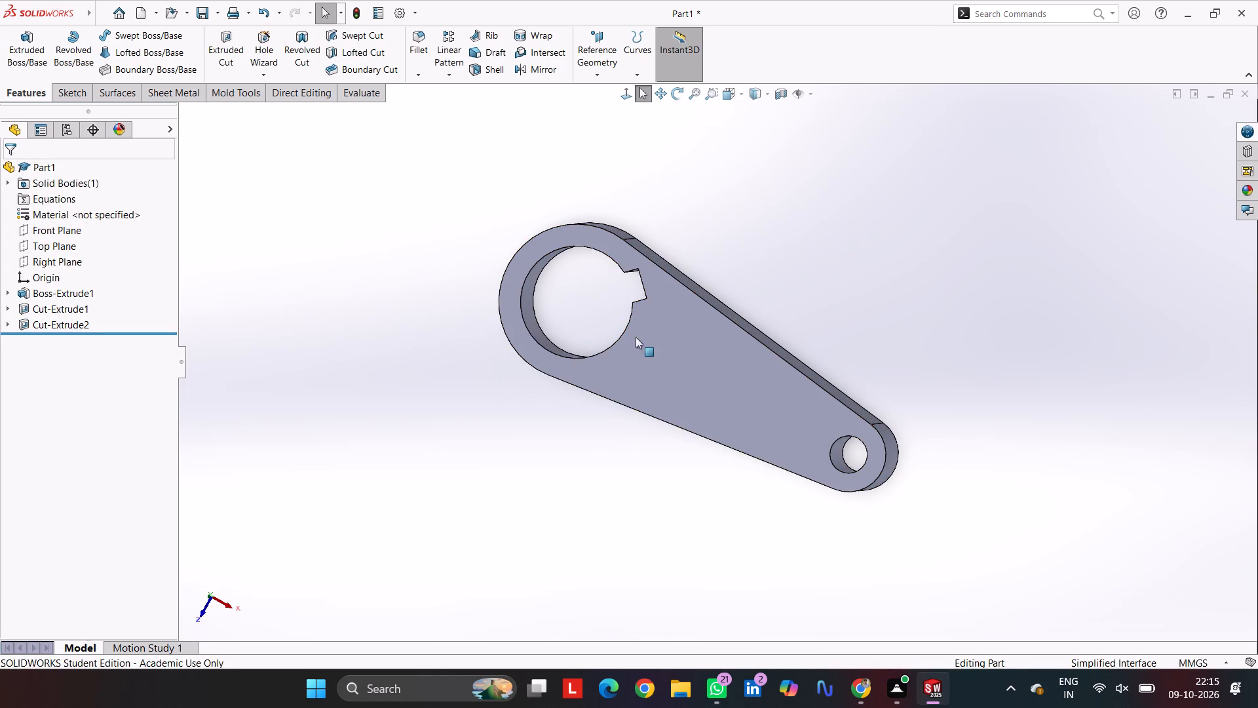
left_click(695, 379)
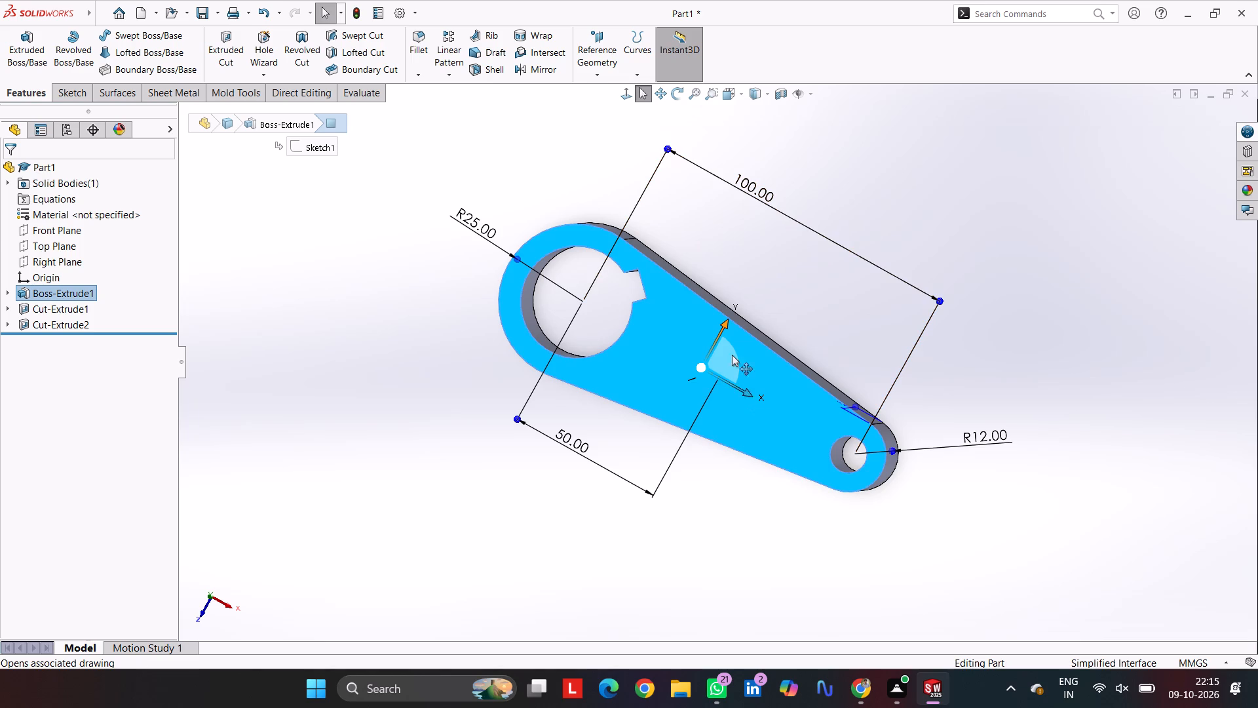
left_click(812, 280)
left_click(706, 364)
left_click(768, 332)
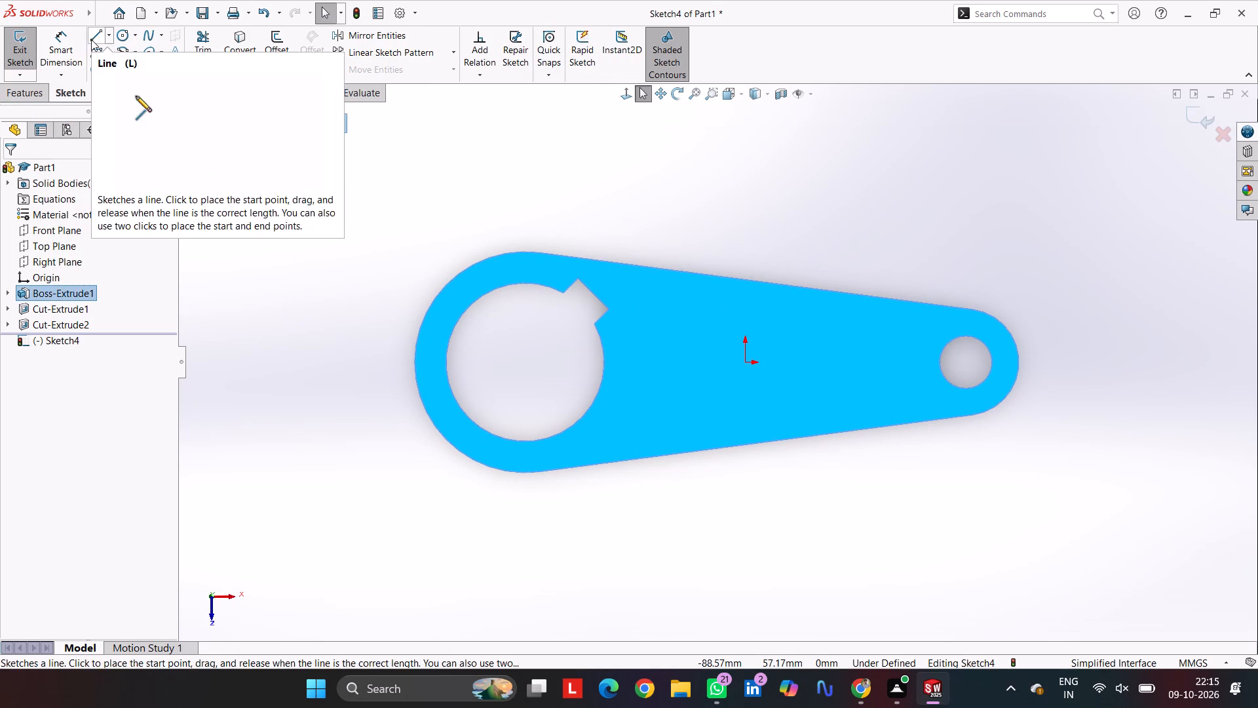
left_click(91, 39)
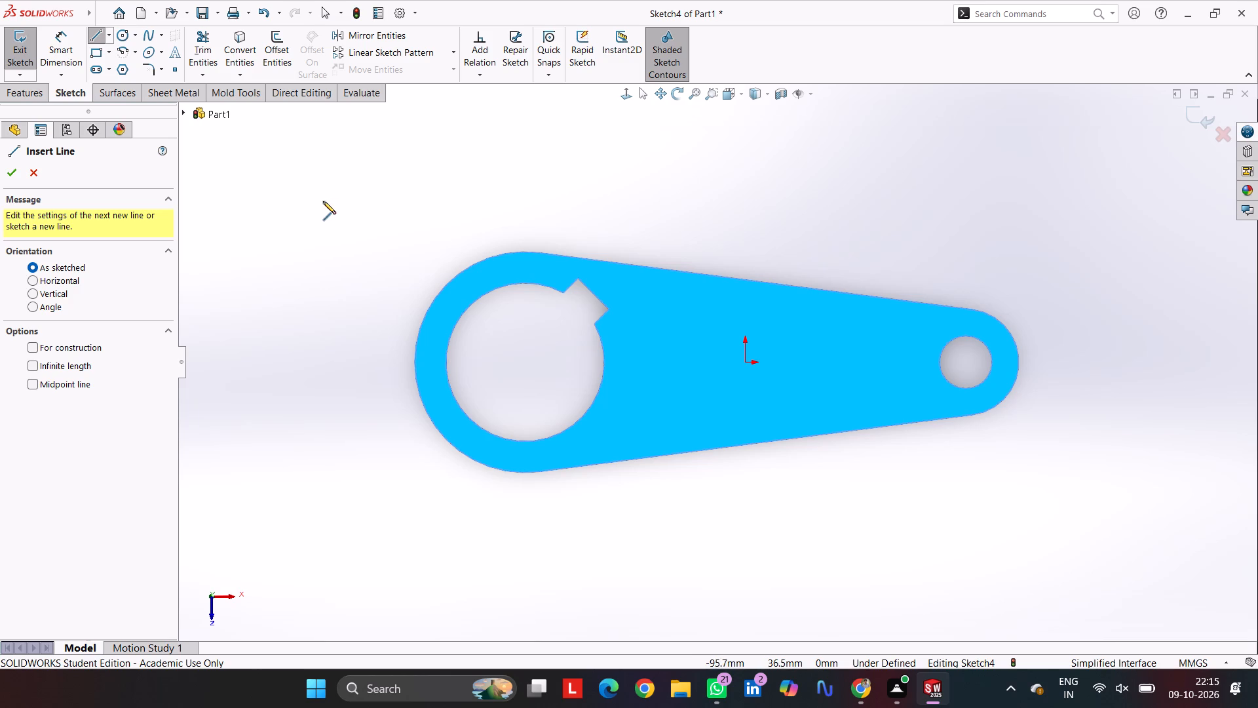
left_click(675, 303)
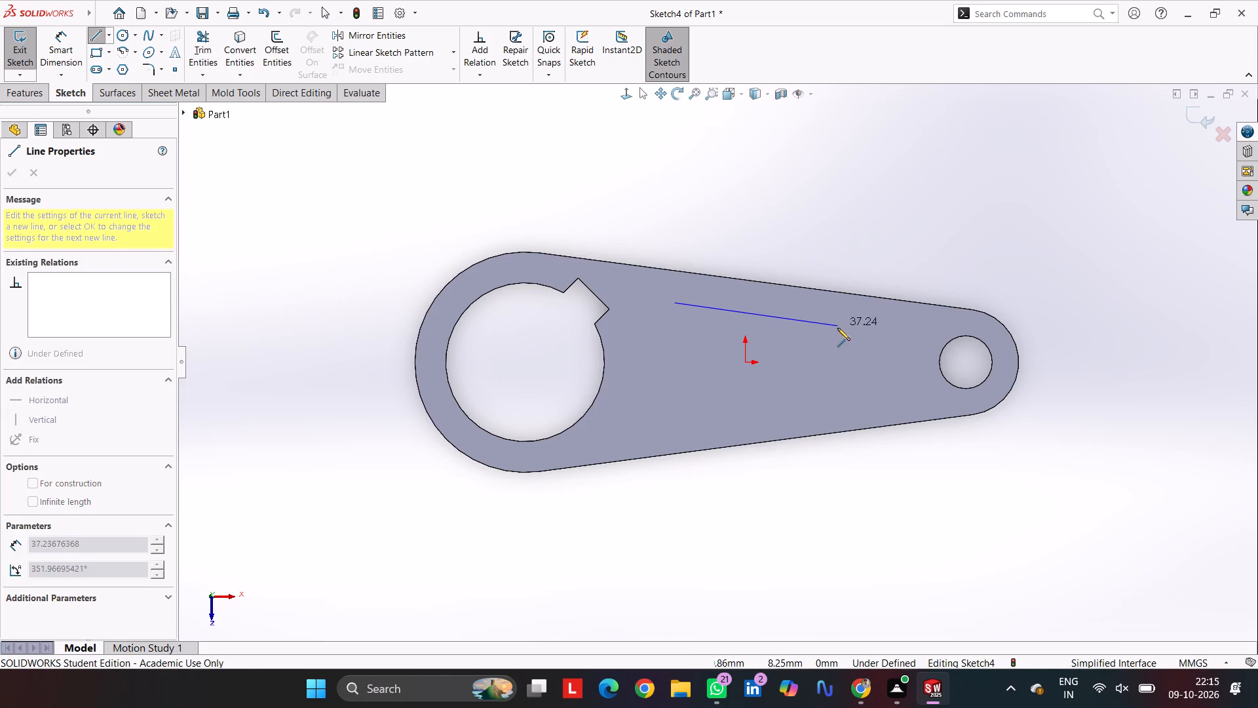
left_click(840, 328)
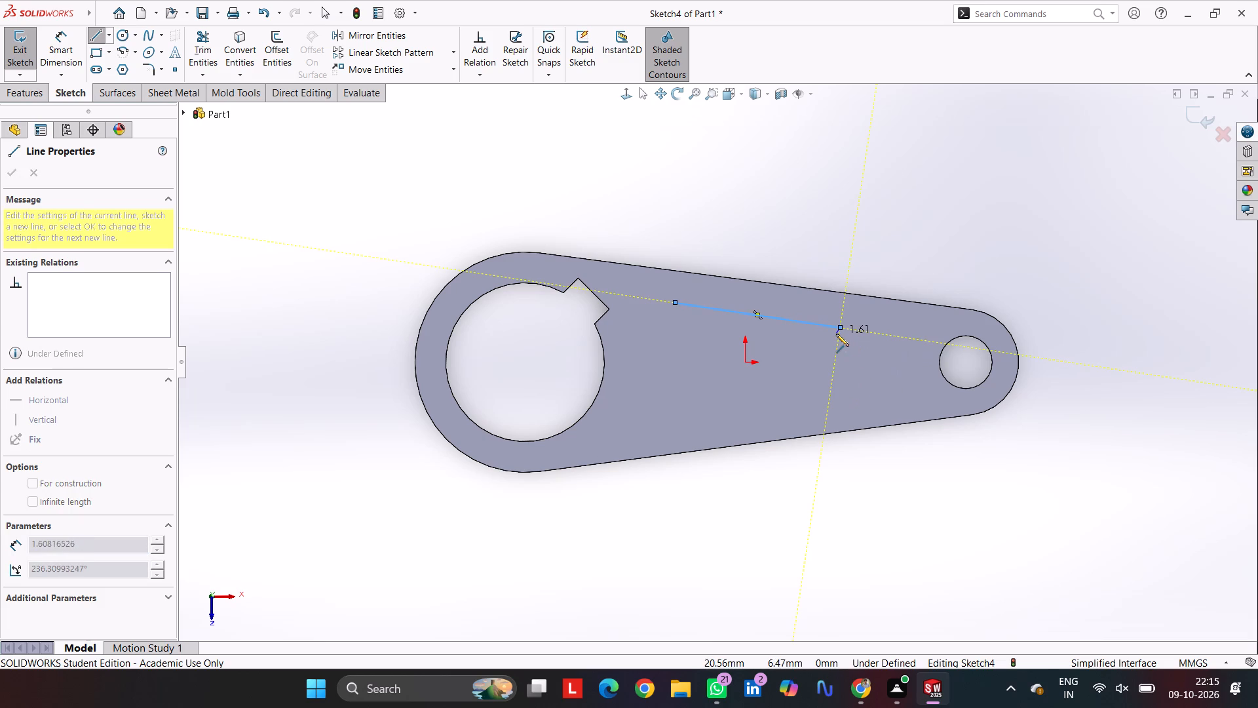
left_click(843, 389)
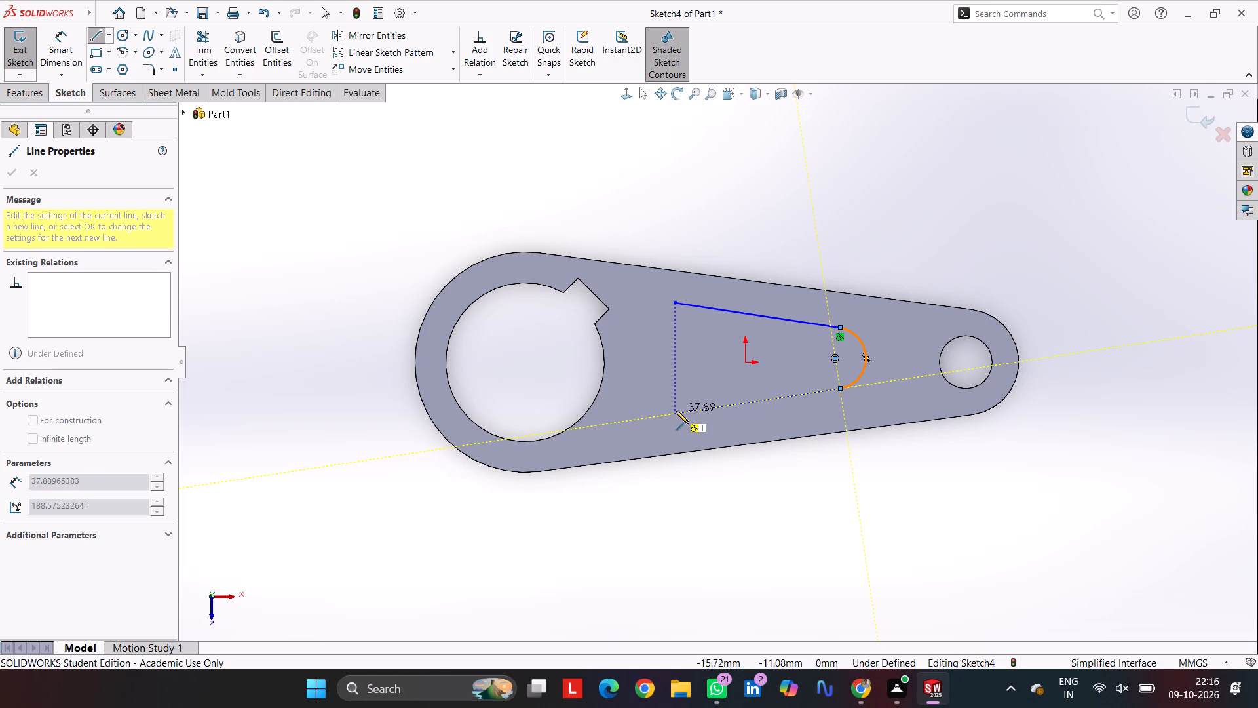
left_click(676, 411)
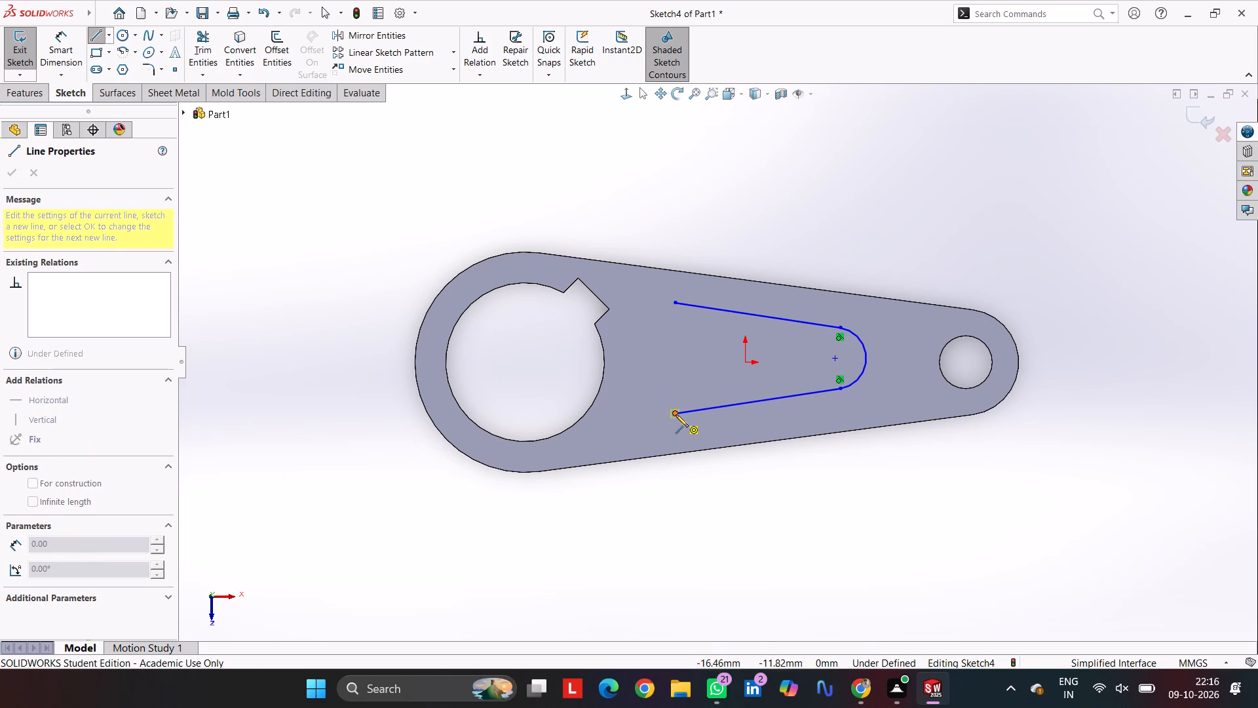
left_click(648, 376)
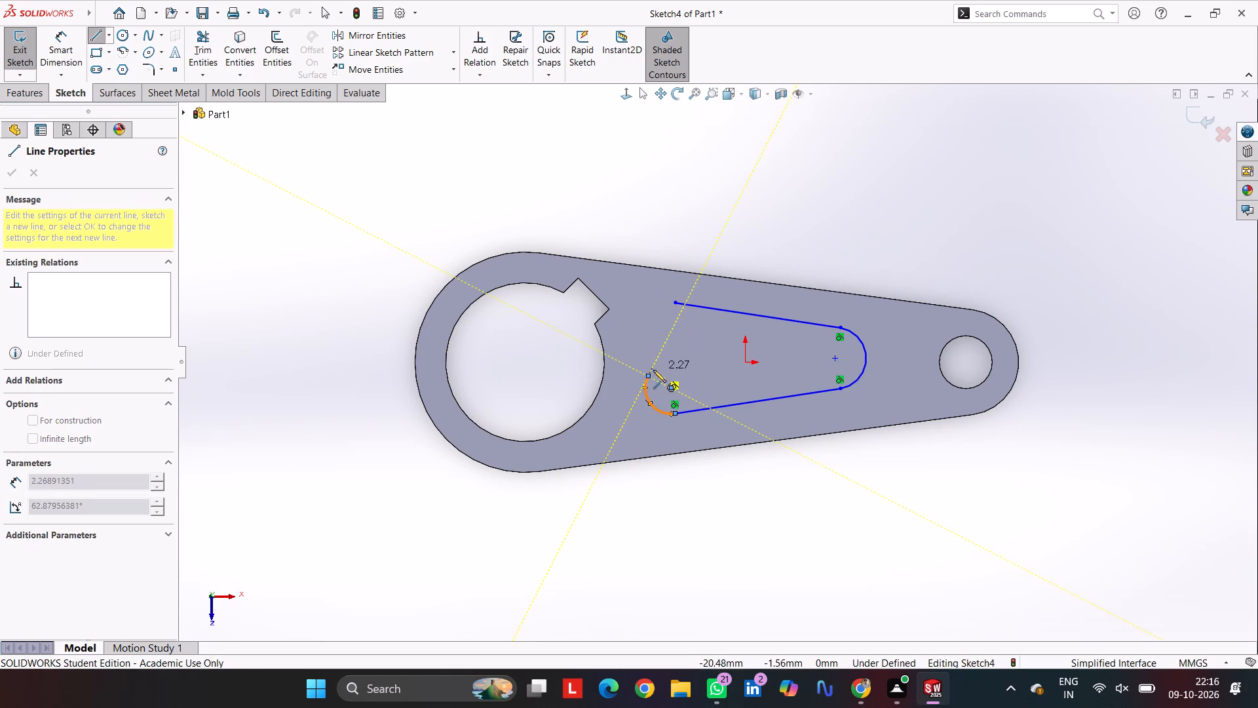
left_click(649, 333)
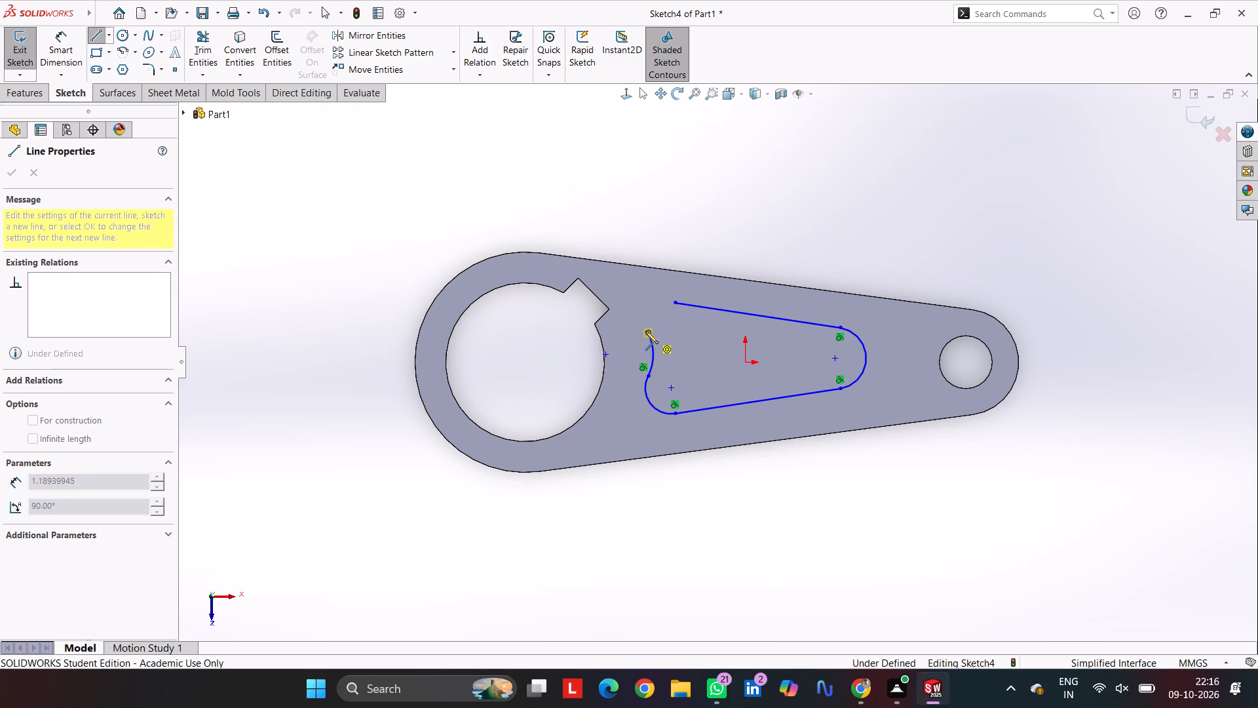
left_click(674, 303)
key("Escape")
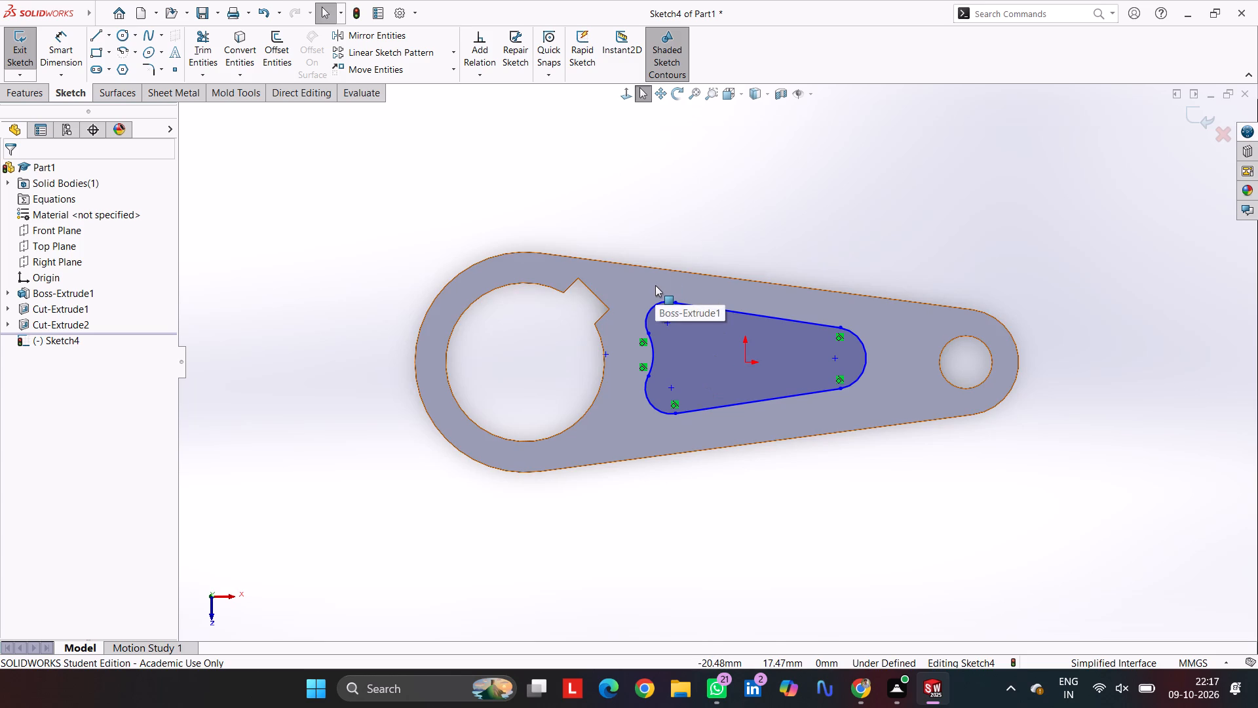
Dimension the two corner arcs at the outline's wide end to a radius of 5 mm each.
left_click(67, 45)
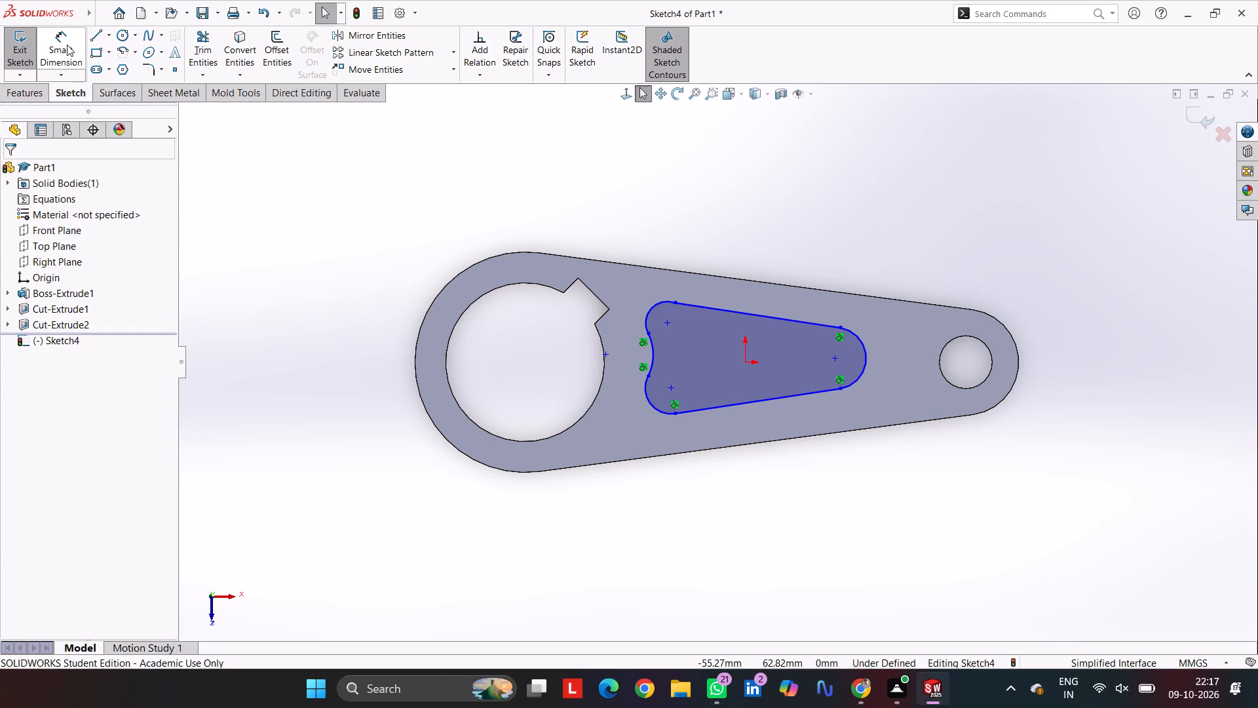
left_click(655, 308)
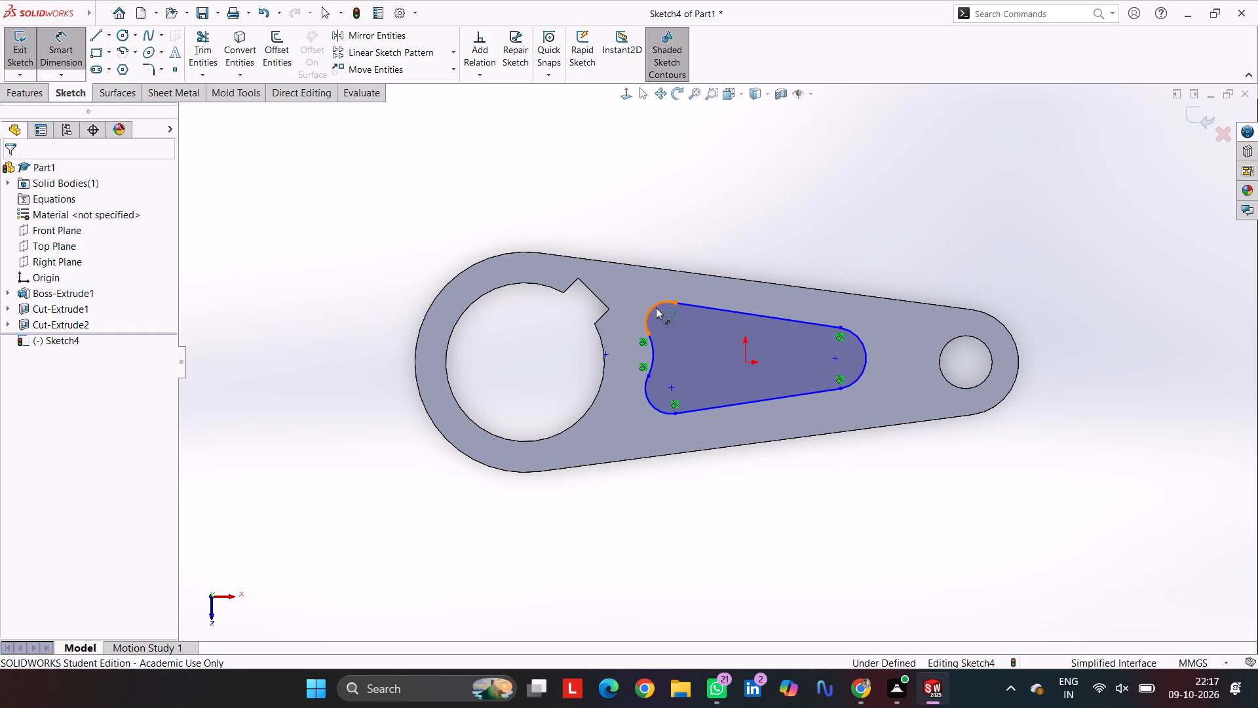
left_click(677, 213)
key("5")
key("Return")
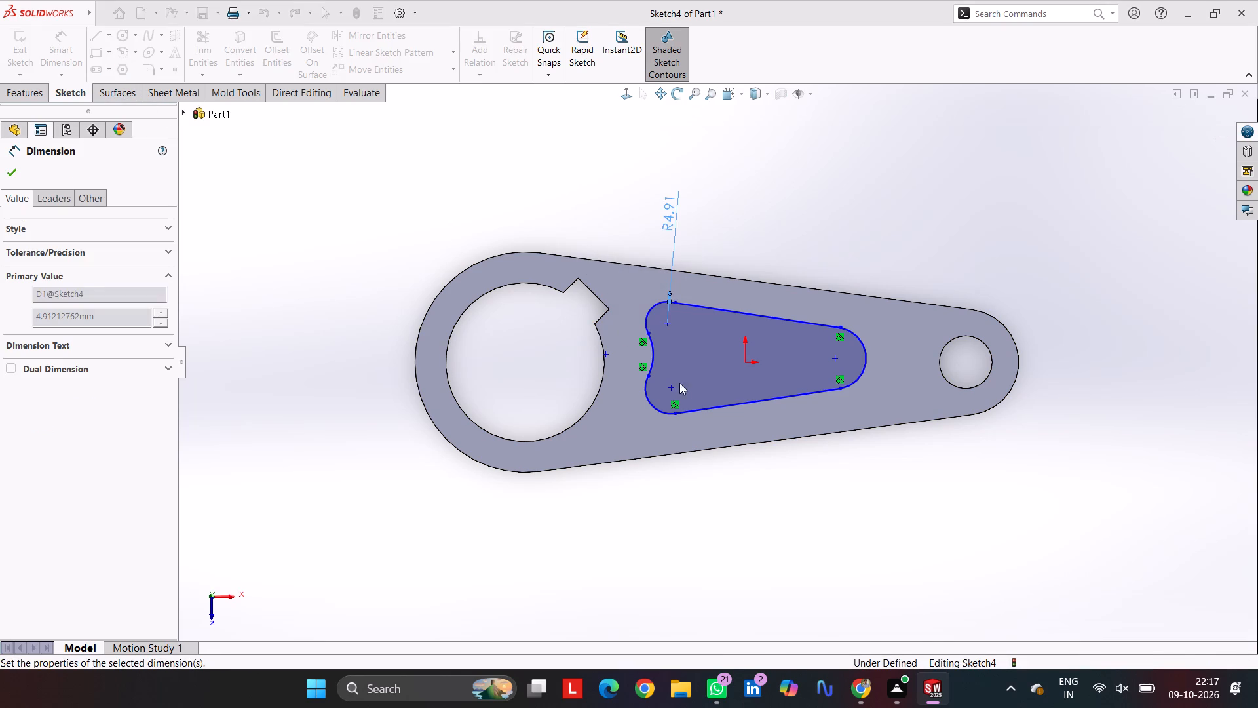
left_click_drag(653, 404, 653, 411)
left_click(640, 523)
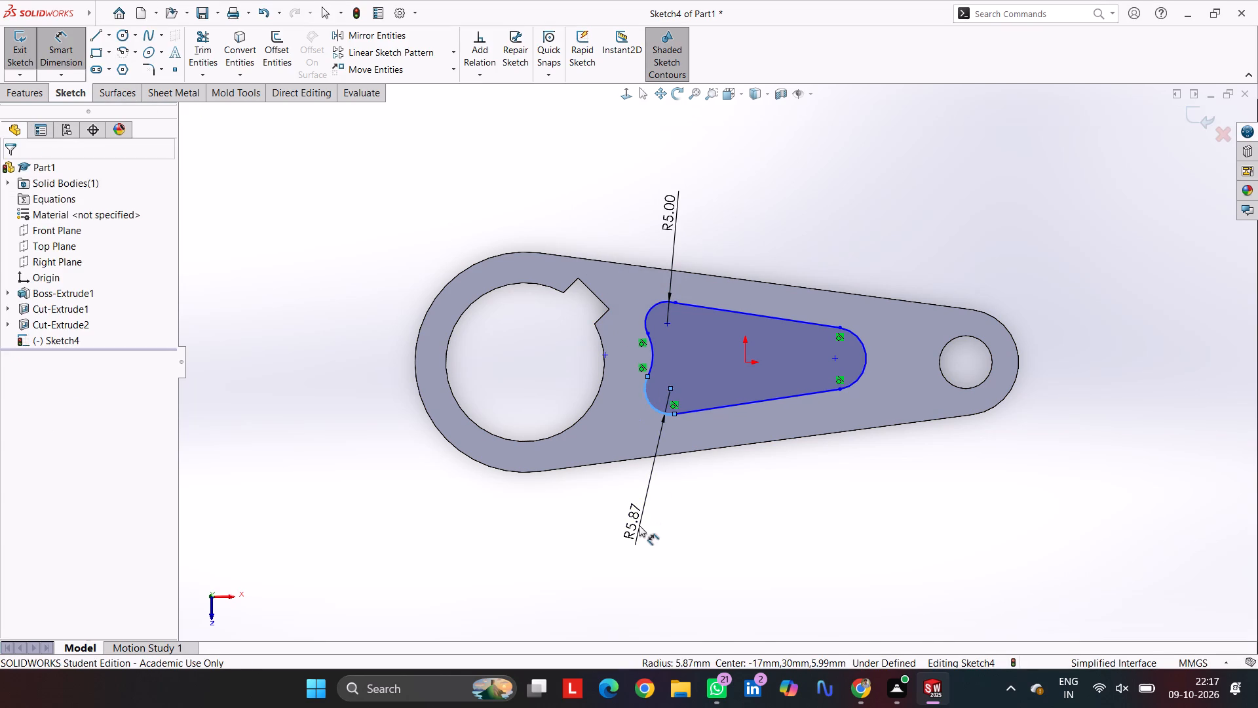
key("5")
key("Return")
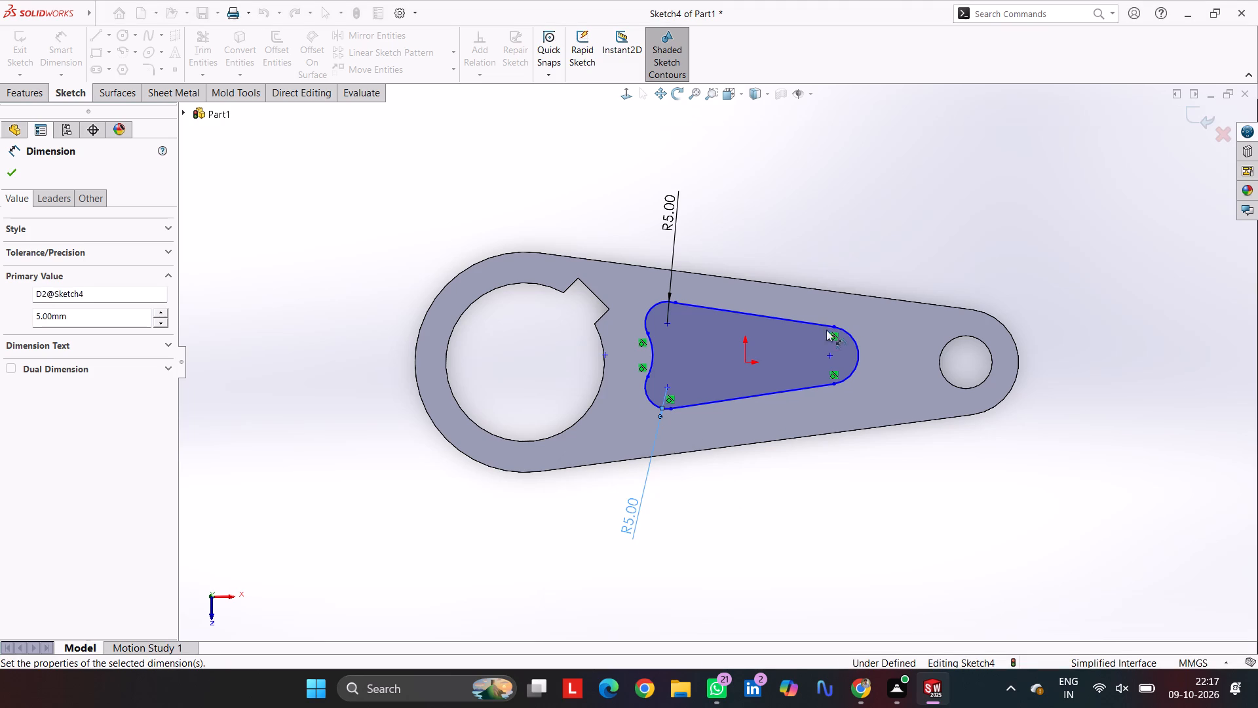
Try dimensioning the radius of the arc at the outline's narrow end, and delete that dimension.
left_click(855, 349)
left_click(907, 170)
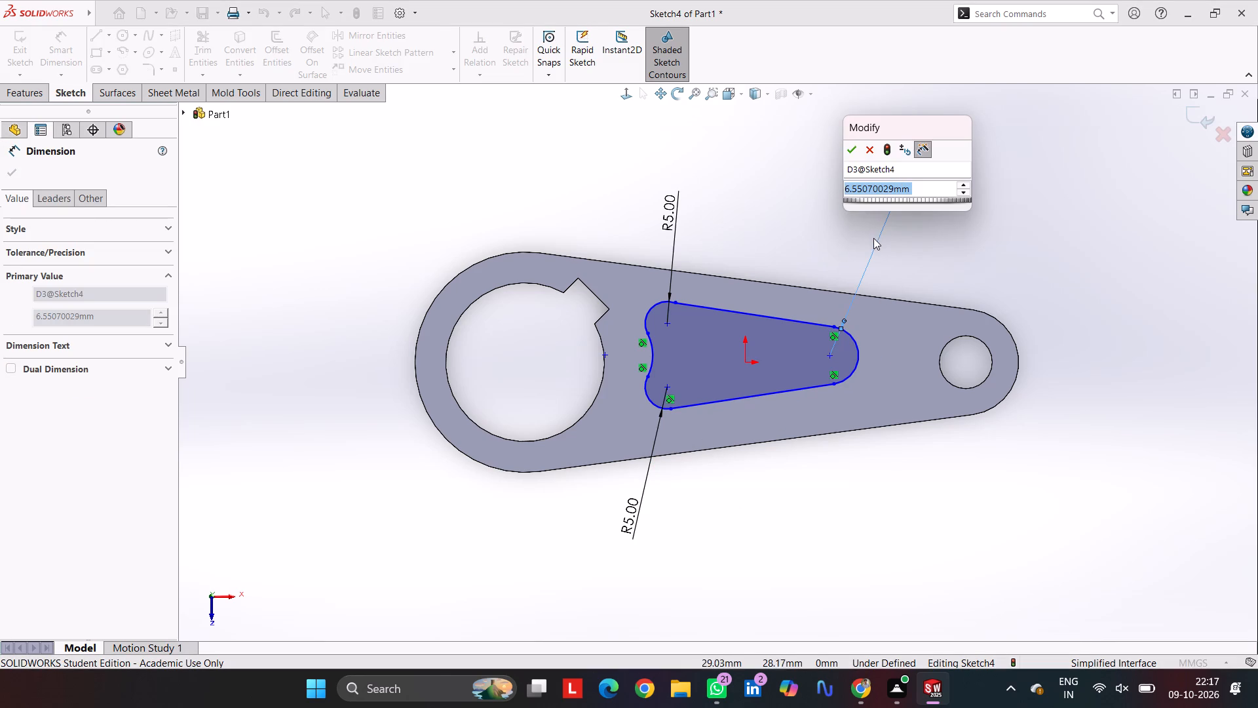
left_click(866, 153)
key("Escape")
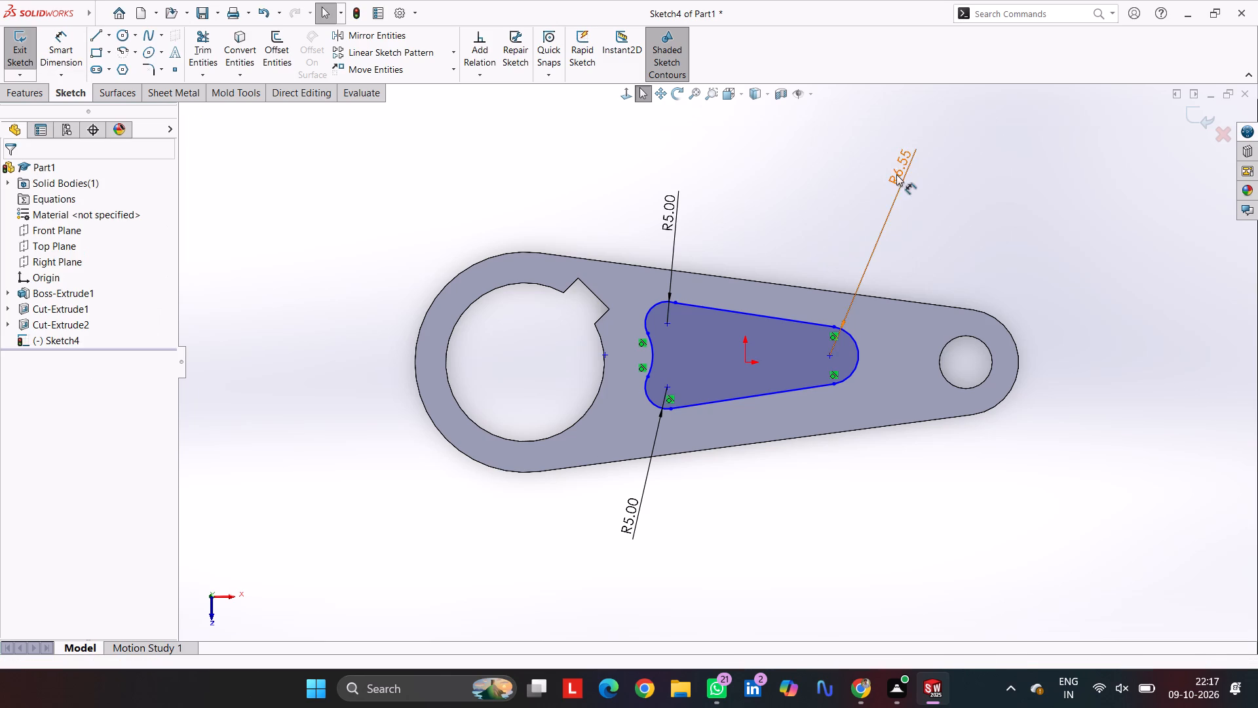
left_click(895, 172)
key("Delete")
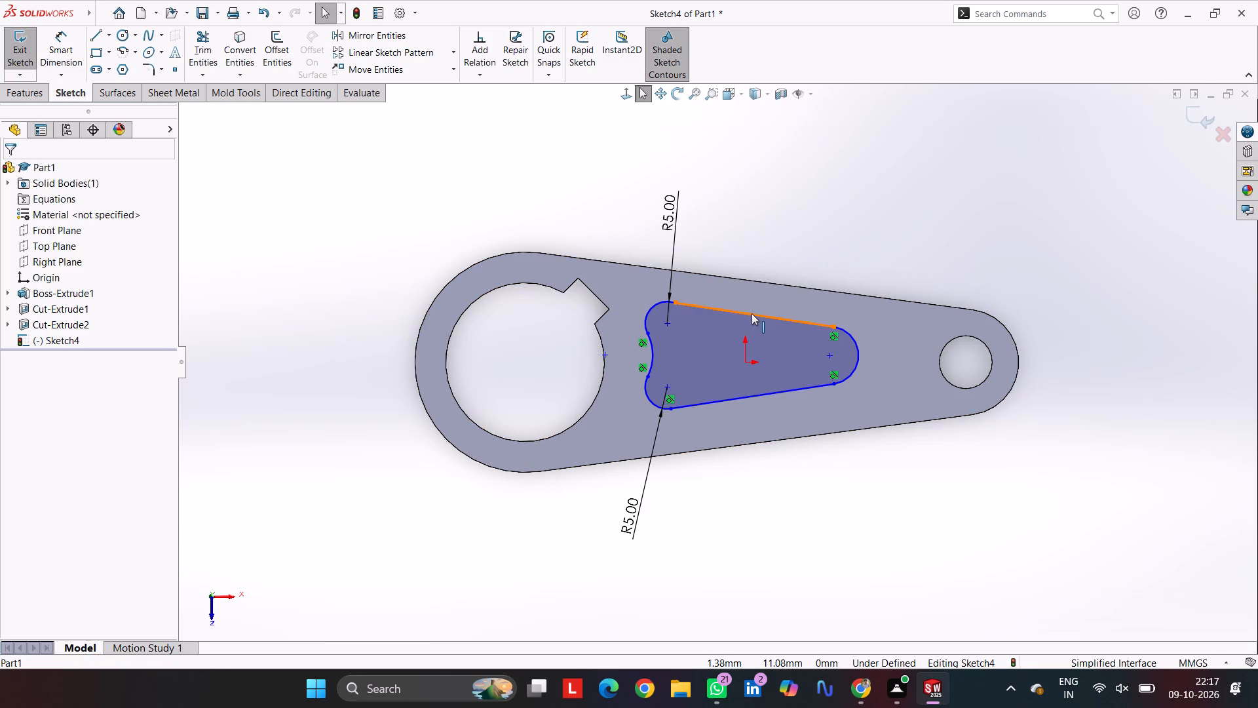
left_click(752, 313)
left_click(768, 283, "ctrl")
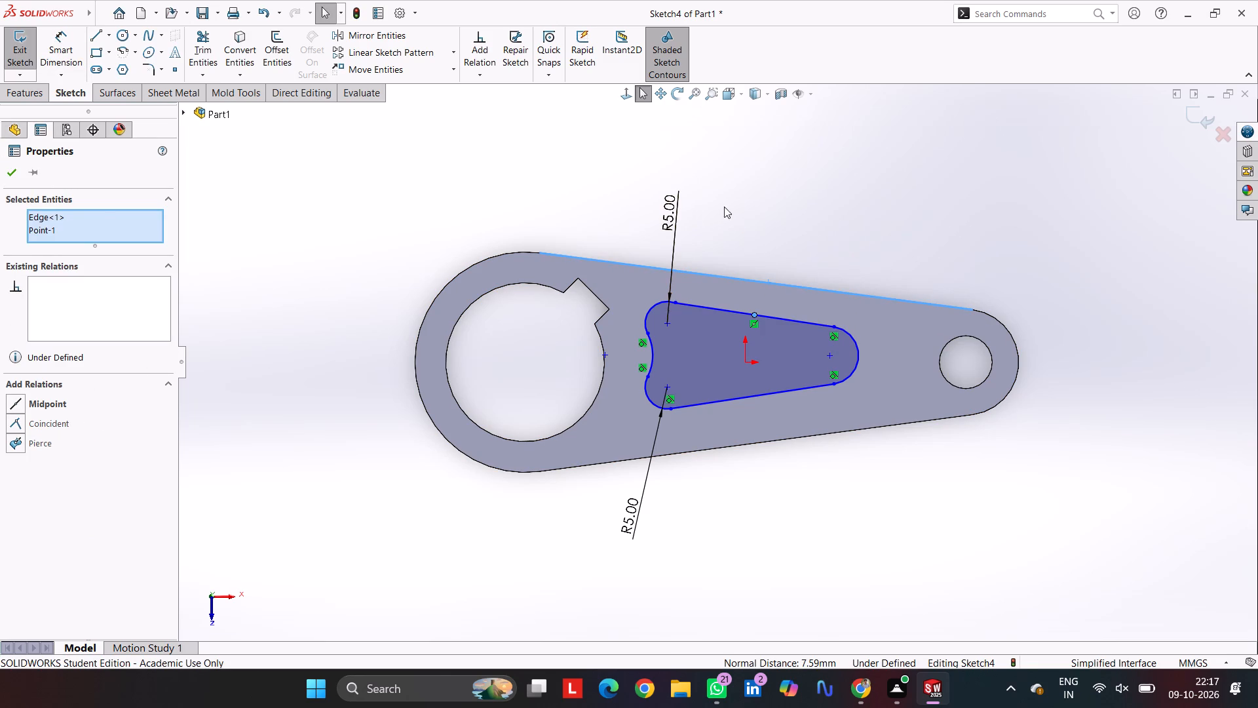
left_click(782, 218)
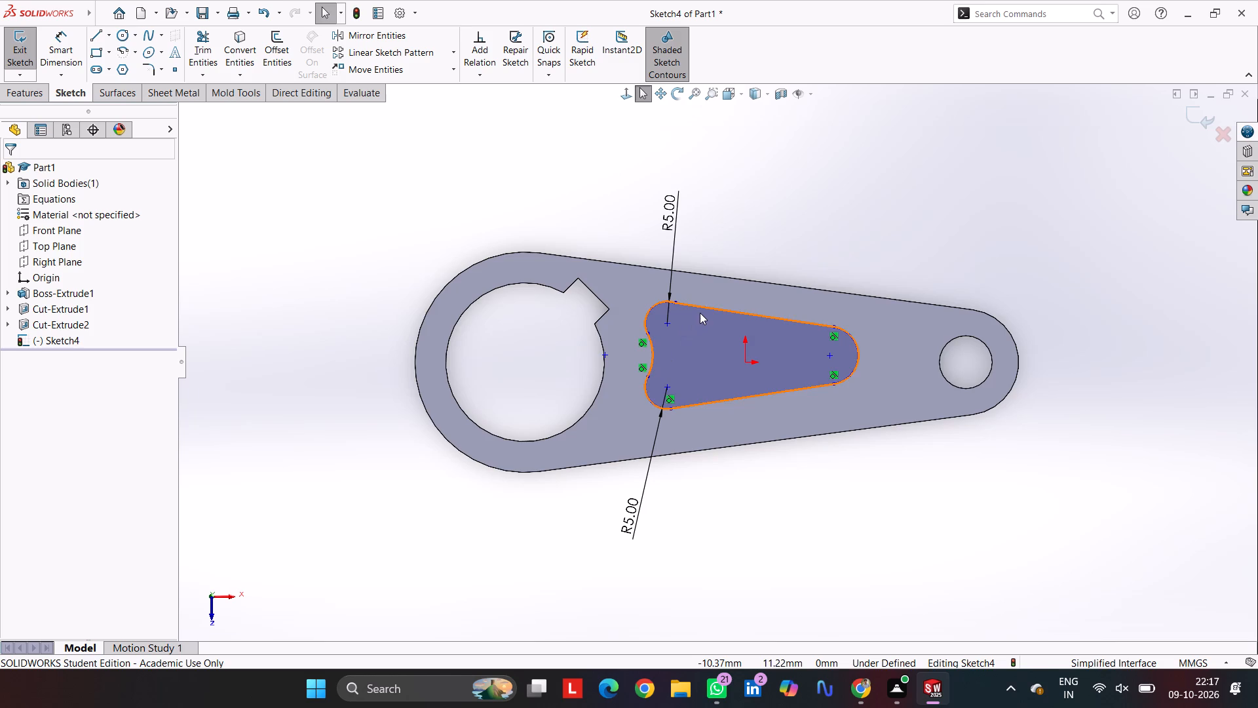
Add a Parallel relation between the outline's upper line and the link's upper straight edge.
left_click(702, 304)
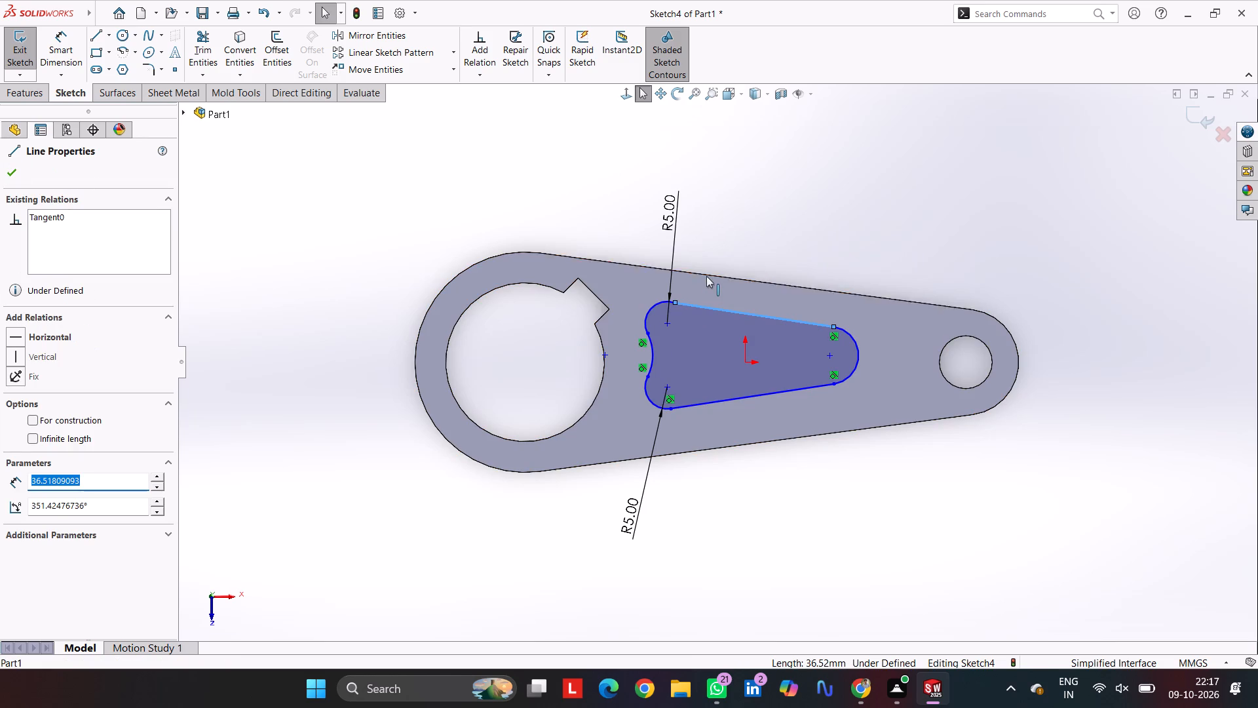
left_click(707, 273, "ctrl")
left_click(46, 446)
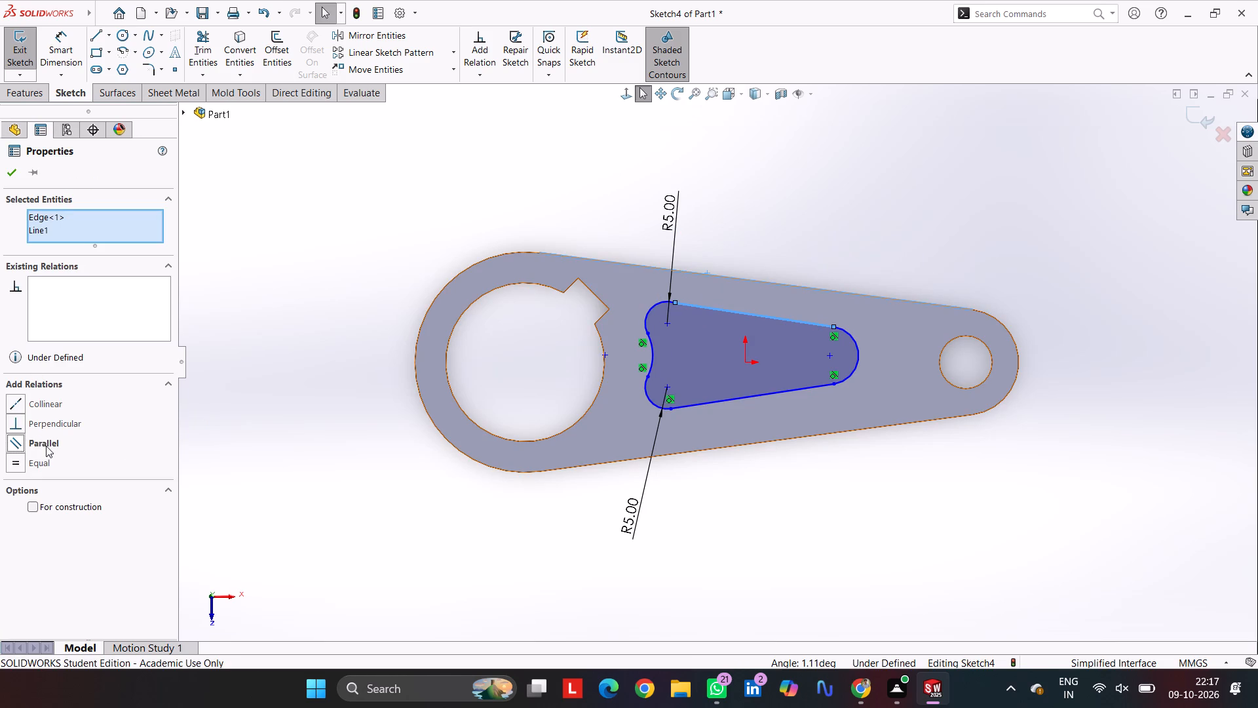
left_click(847, 513)
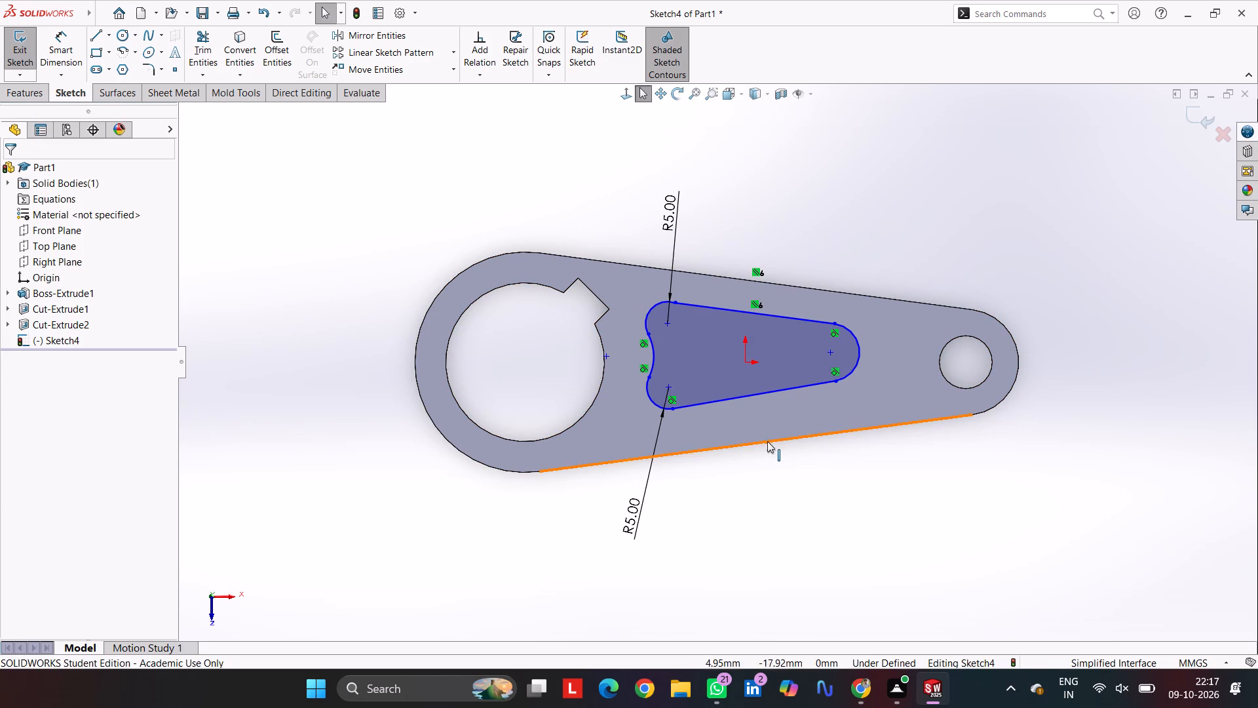
Add a Parallel relation between the outline's lower line and the link's lower straight edge.
left_click(767, 441)
left_click(750, 395, "ctrl")
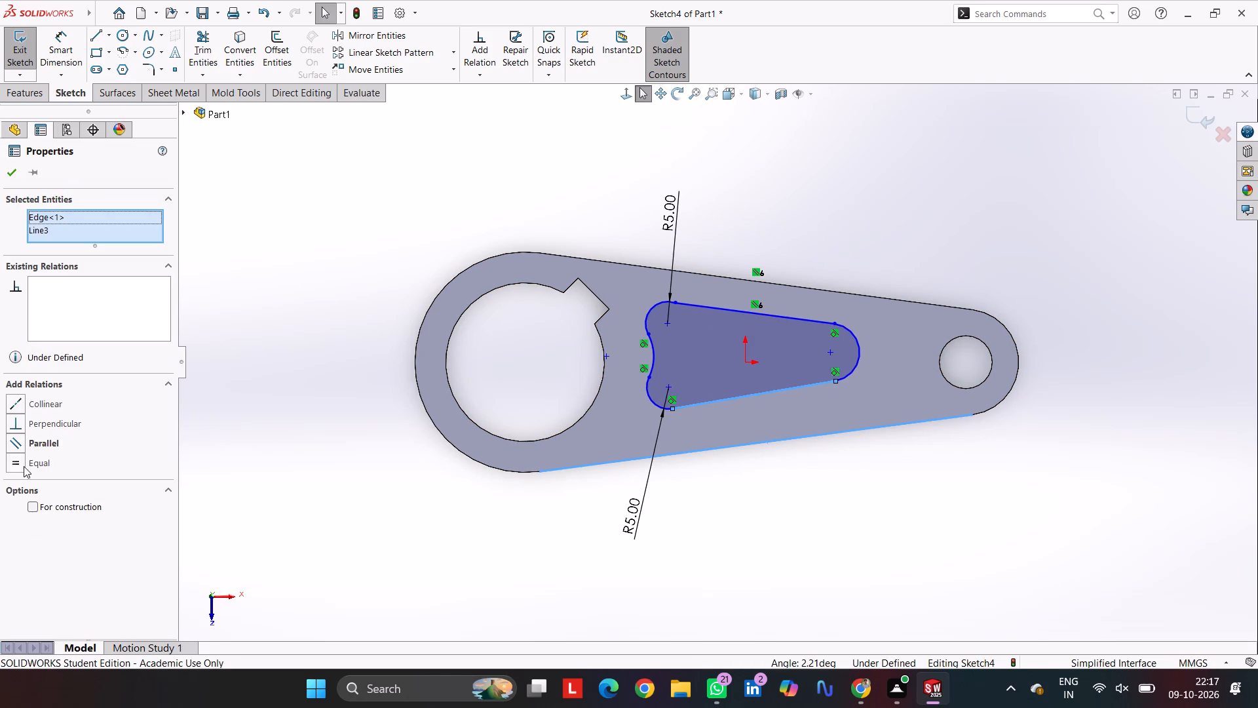
left_click(30, 444)
left_click(827, 535)
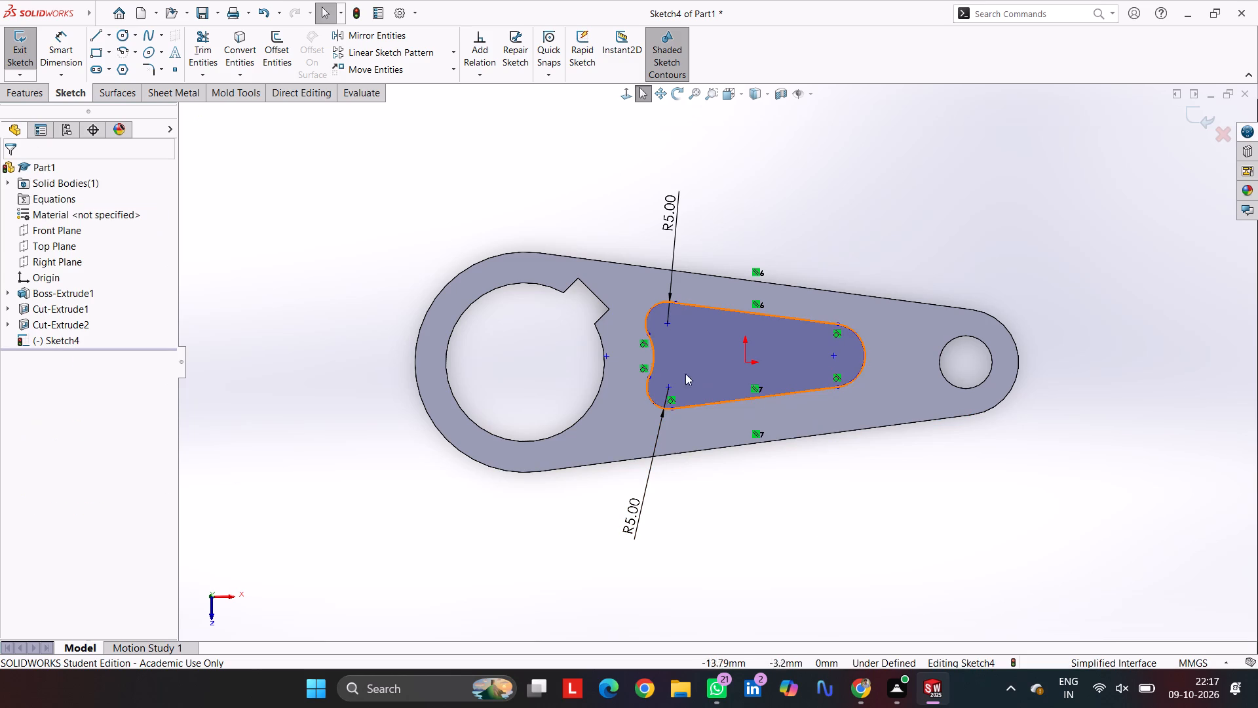
Add a Horizontal relation between the origin and the centre of the arc at the outline's narrow end.
left_click(744, 362)
left_click(833, 354, "ctrl")
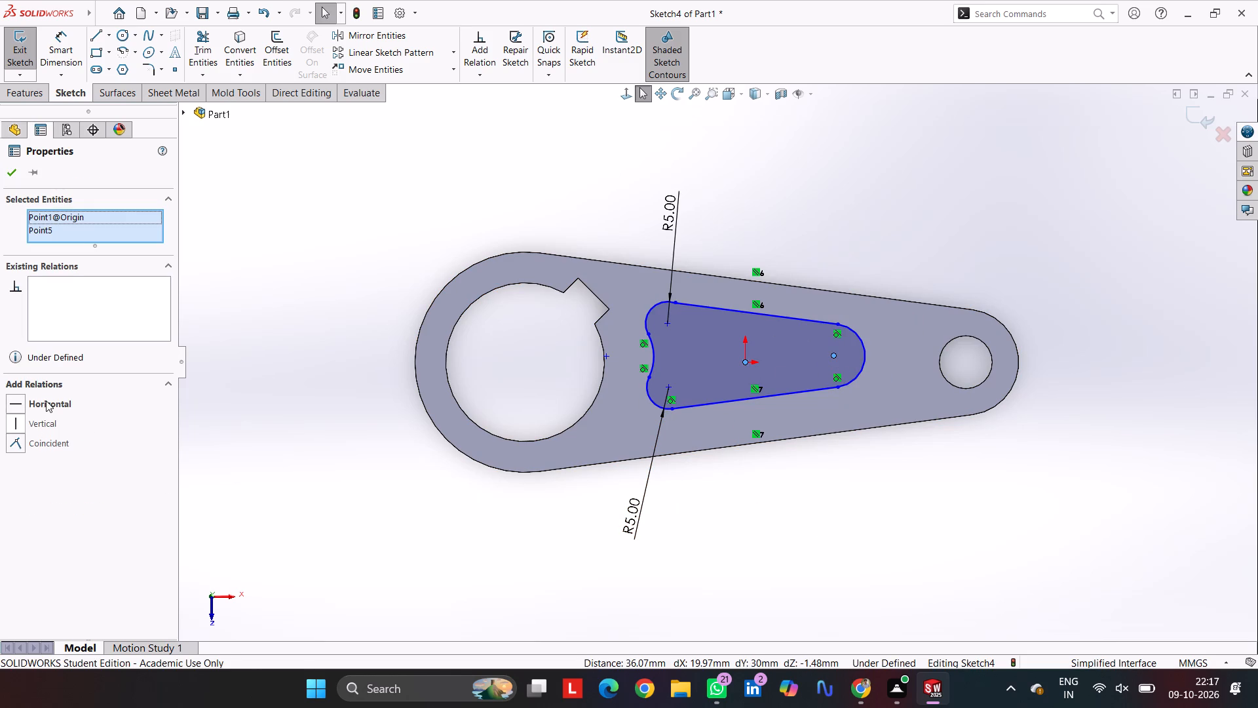
left_click(46, 401)
left_click(803, 496)
left_click(879, 489)
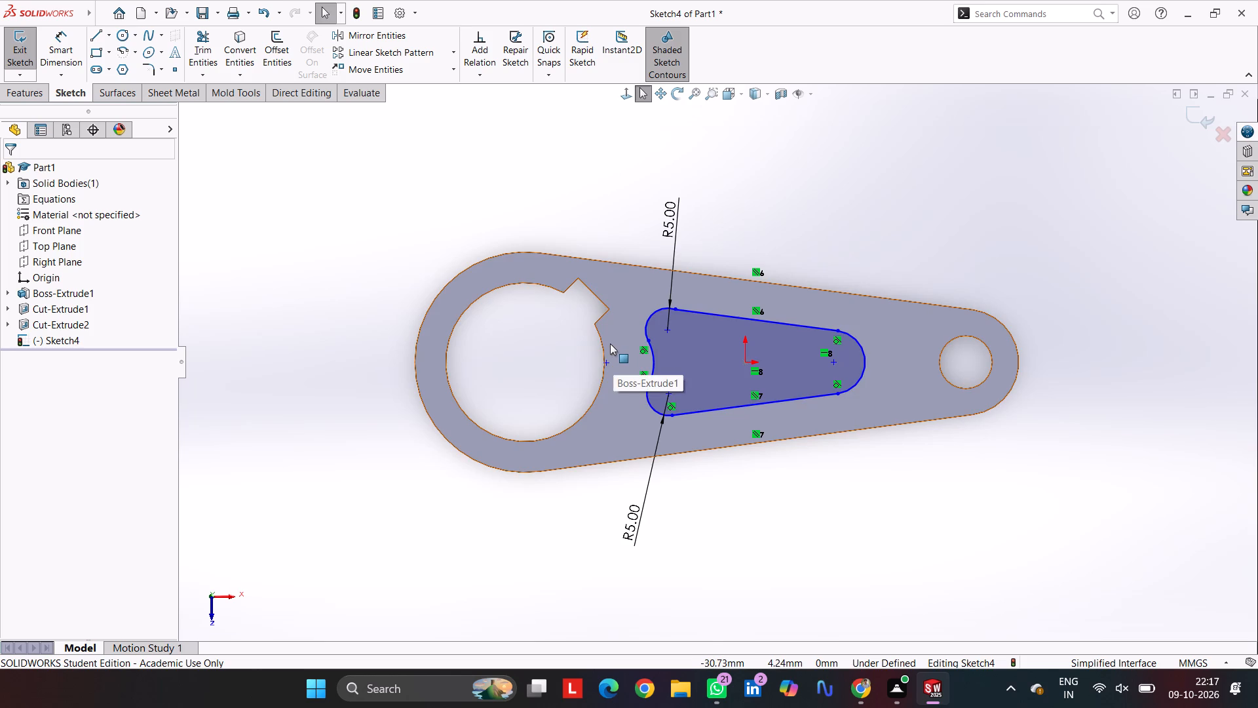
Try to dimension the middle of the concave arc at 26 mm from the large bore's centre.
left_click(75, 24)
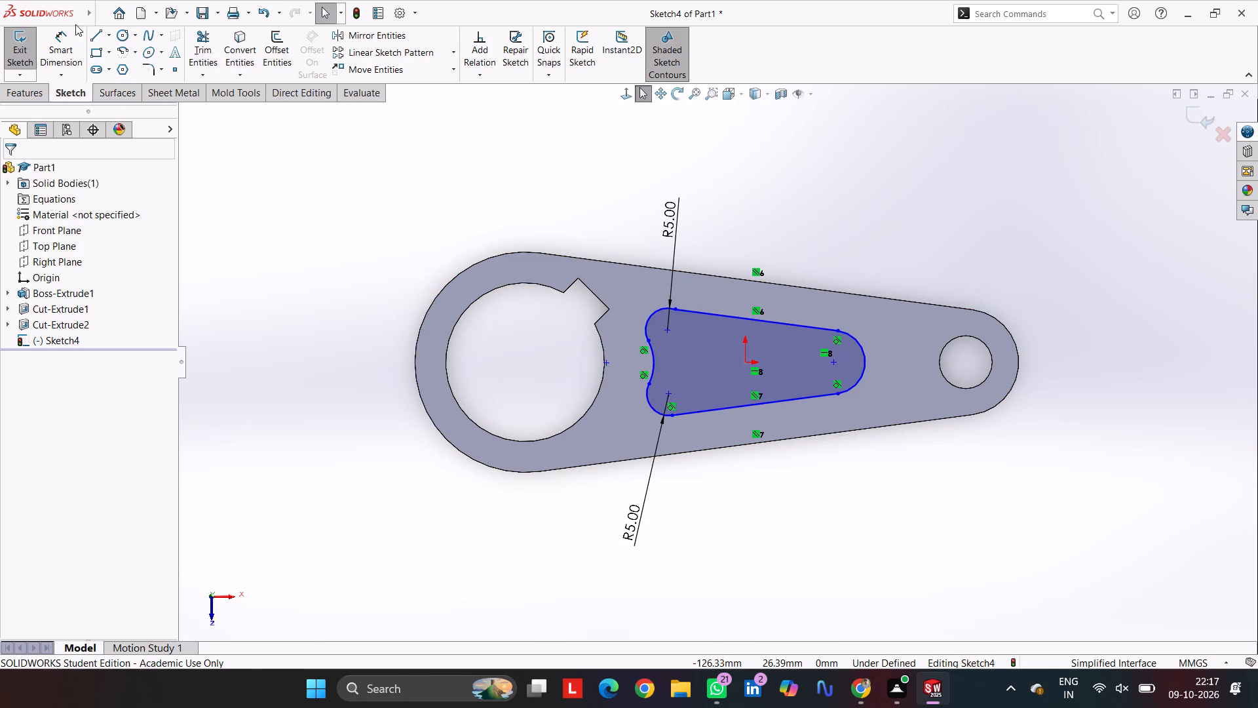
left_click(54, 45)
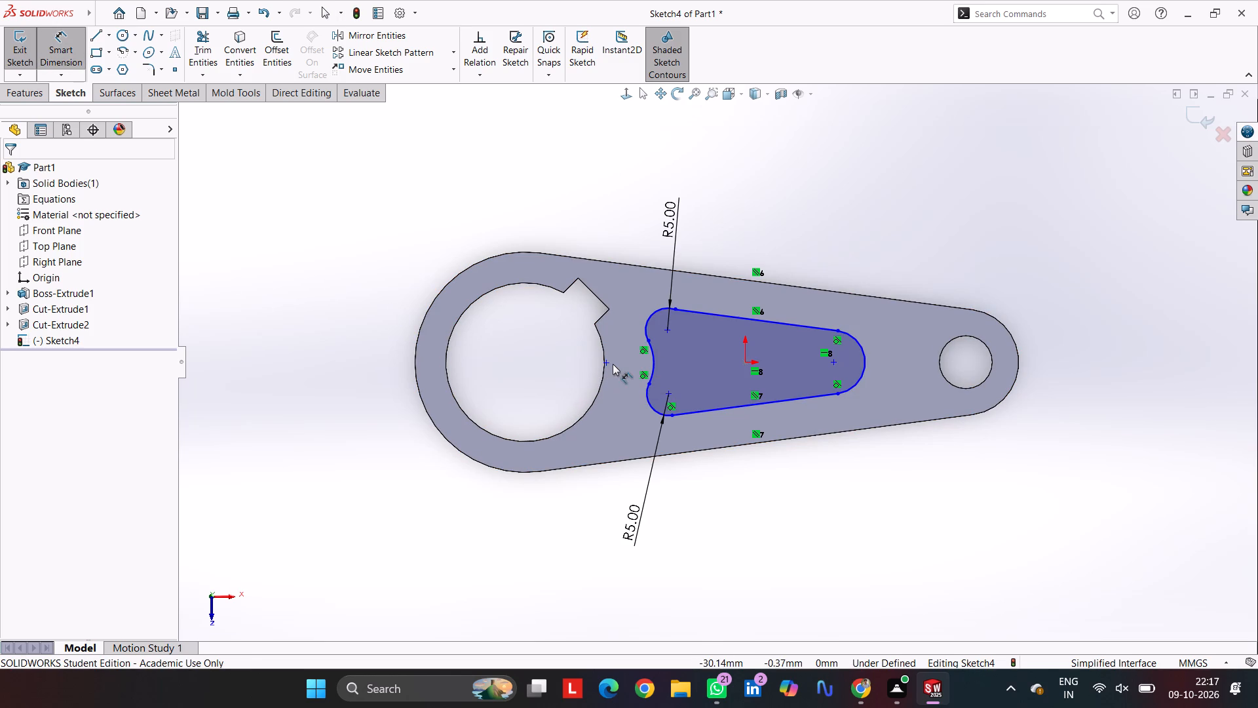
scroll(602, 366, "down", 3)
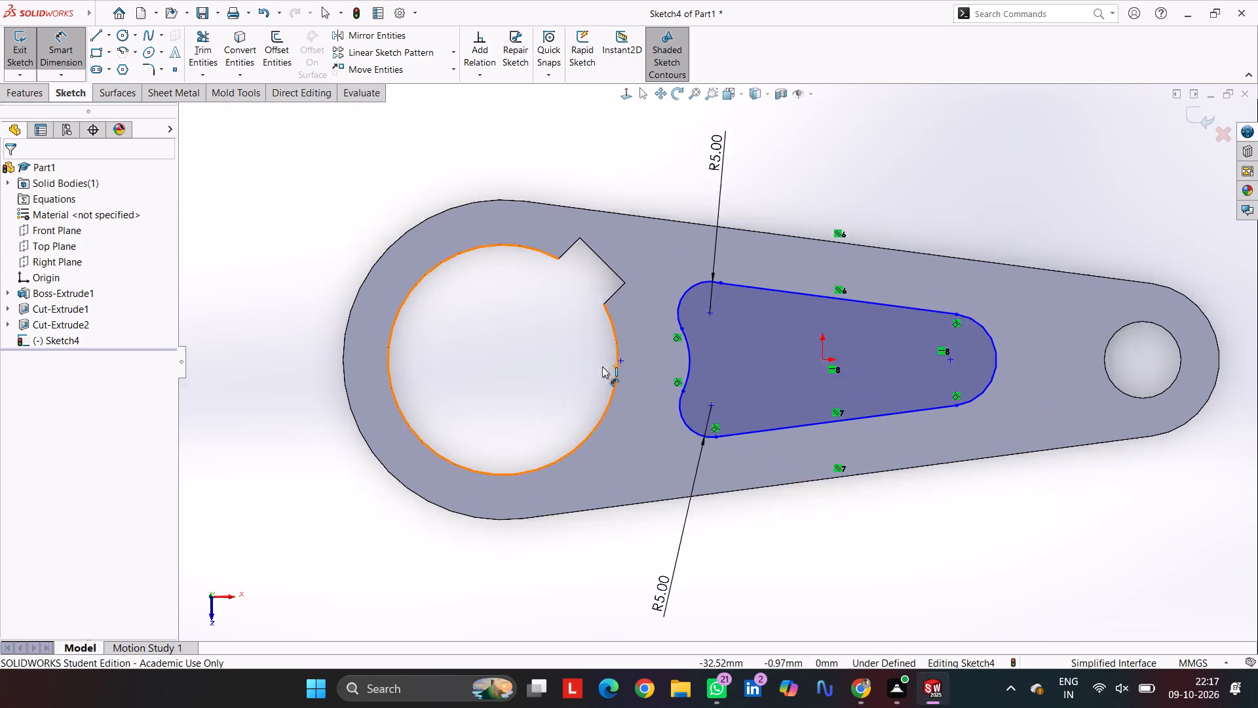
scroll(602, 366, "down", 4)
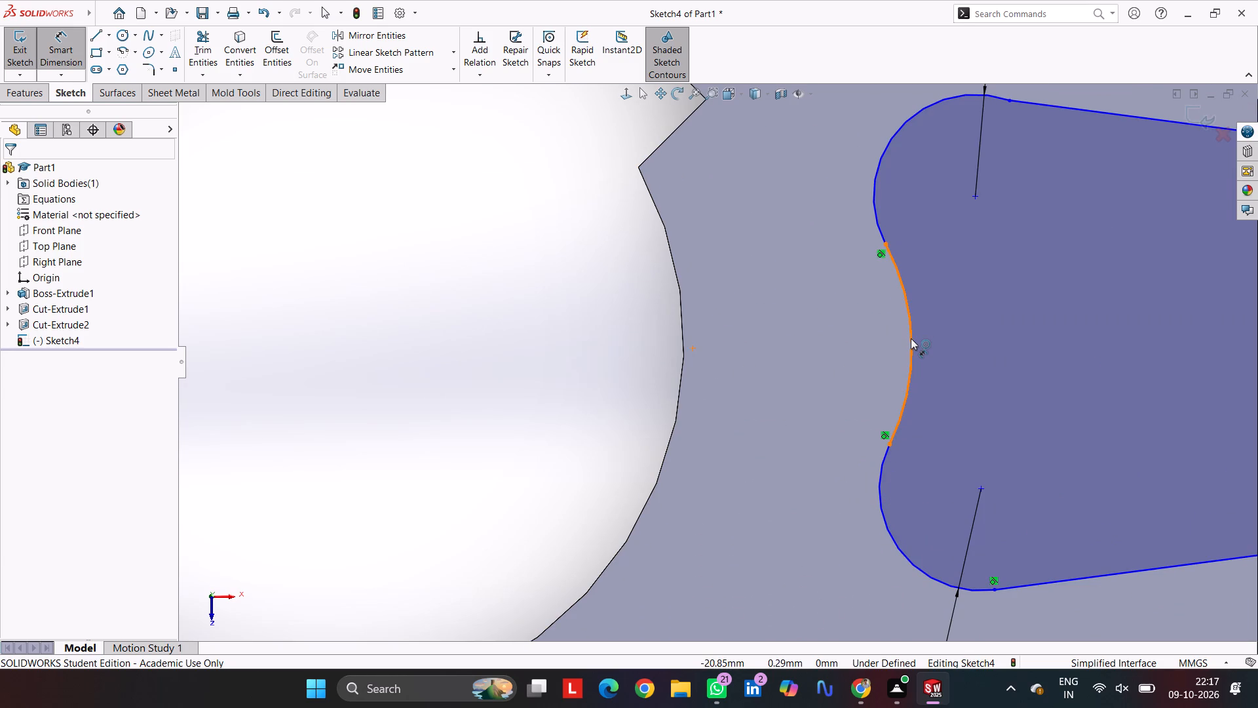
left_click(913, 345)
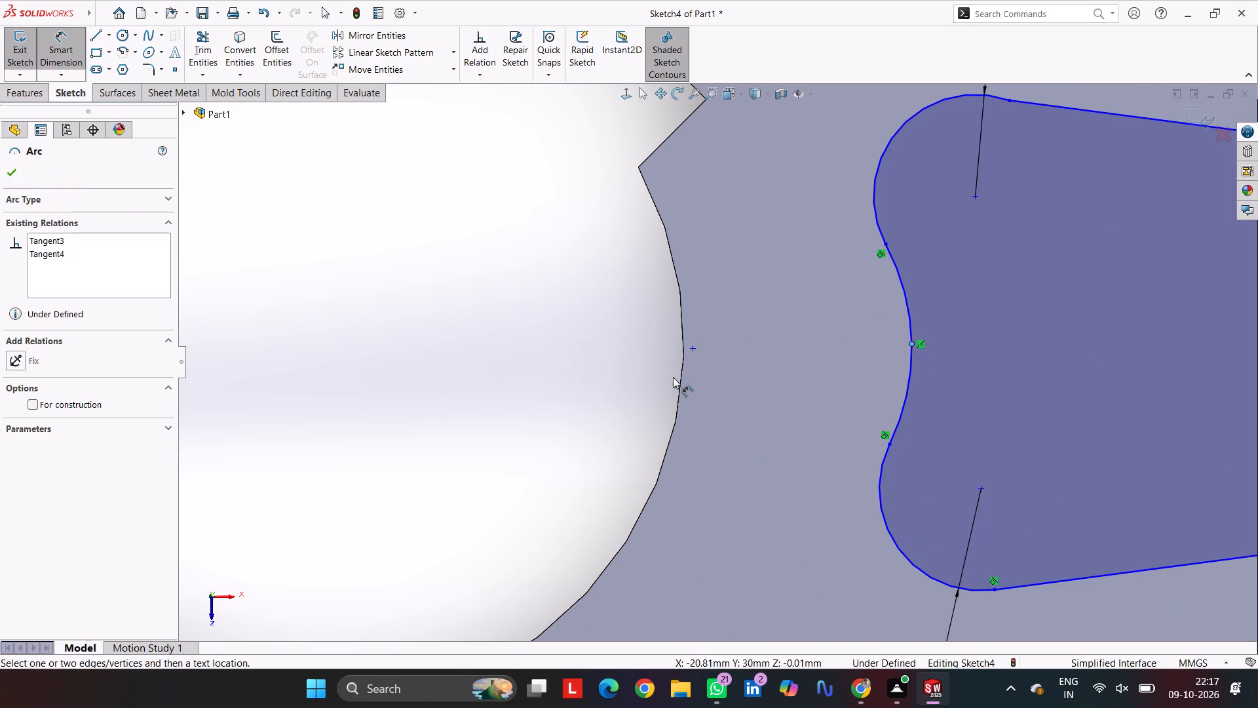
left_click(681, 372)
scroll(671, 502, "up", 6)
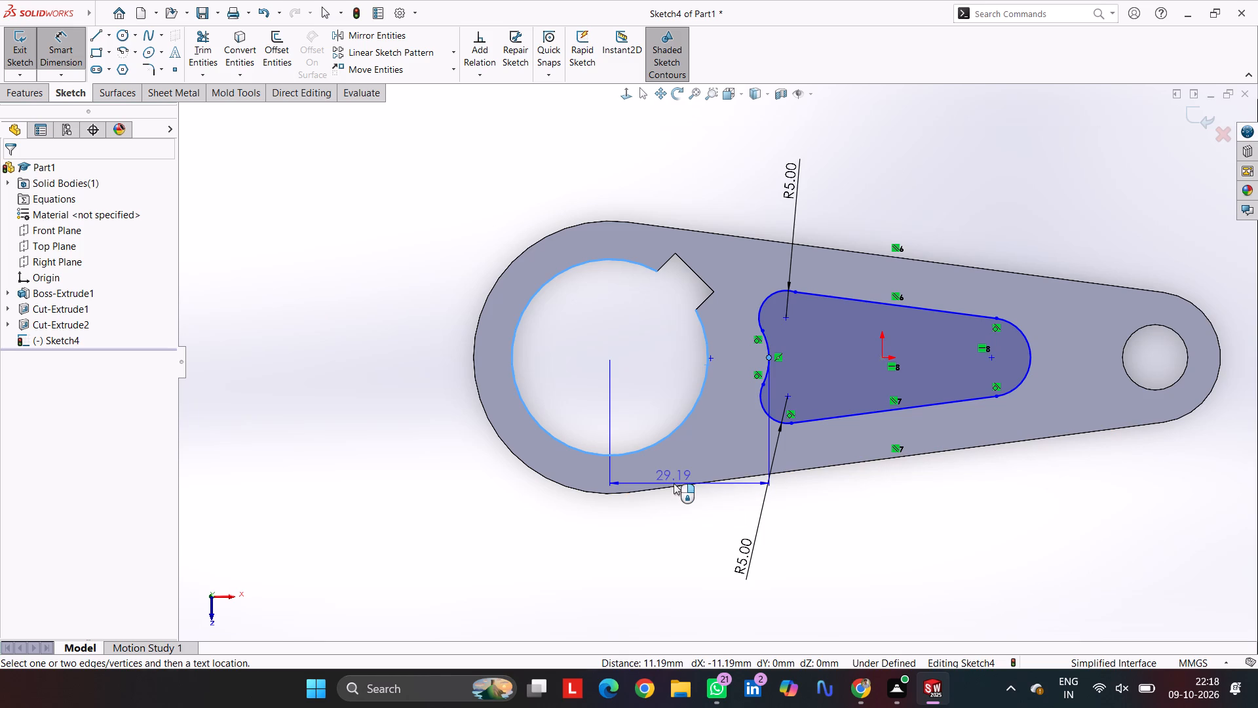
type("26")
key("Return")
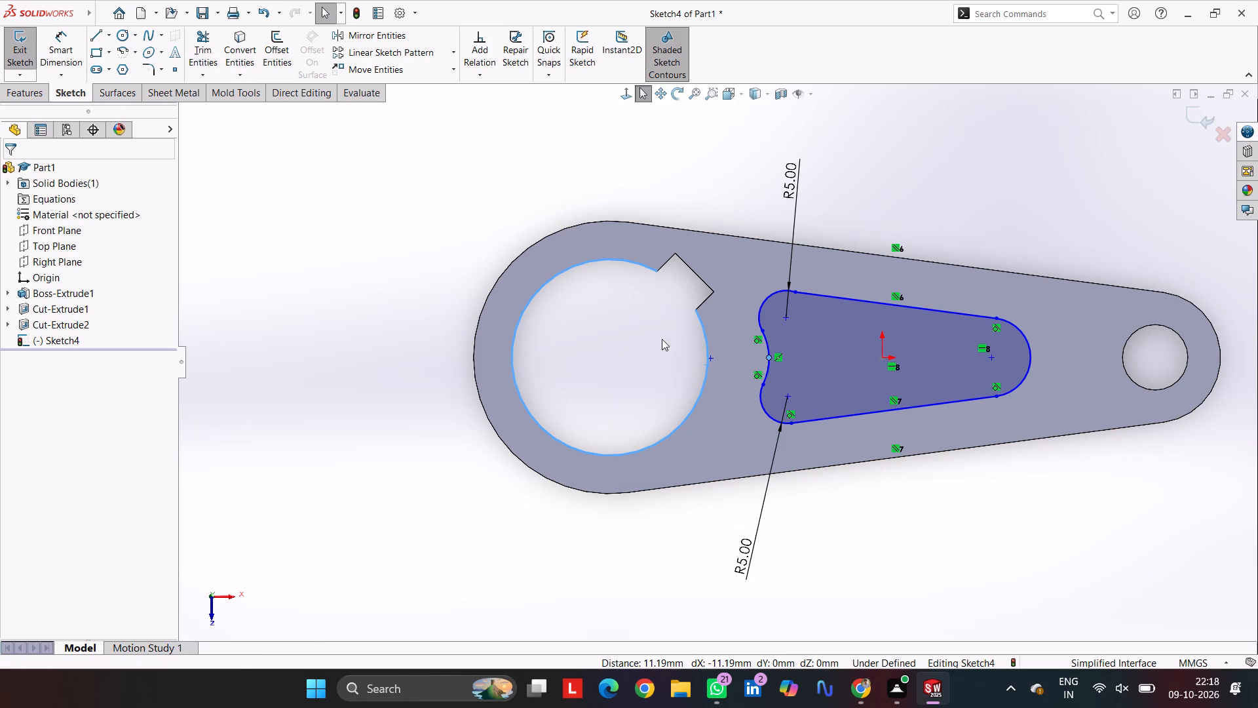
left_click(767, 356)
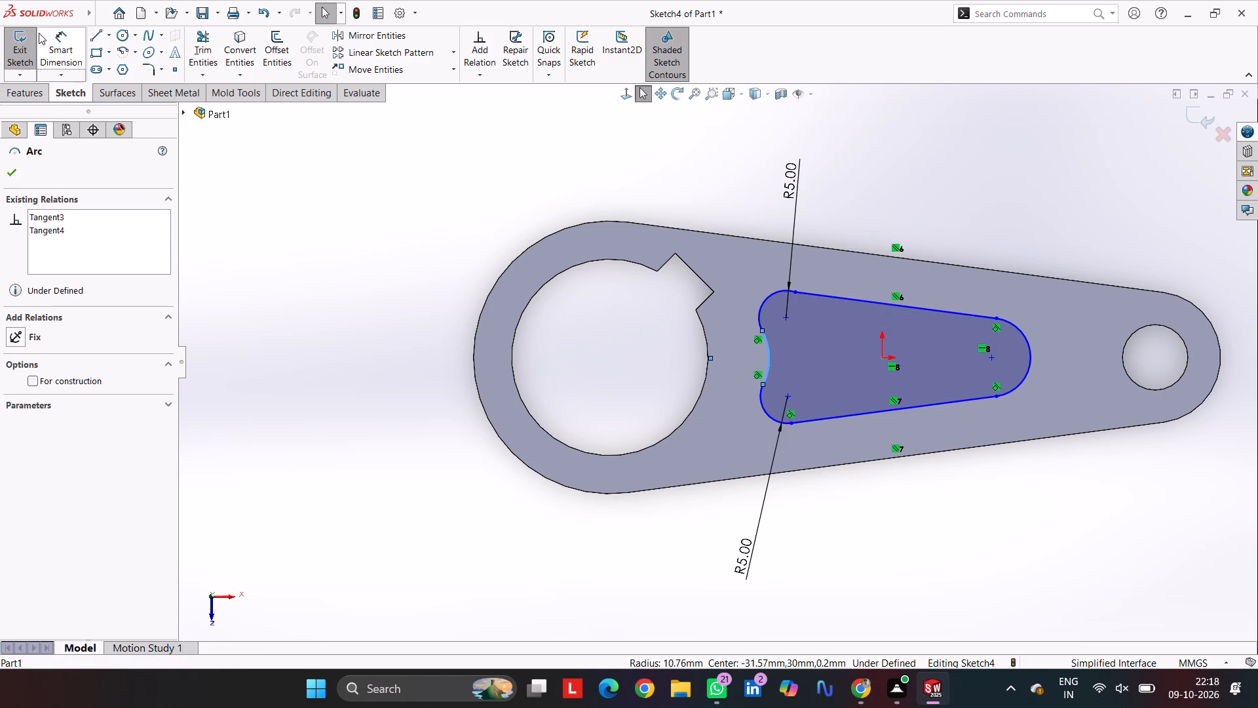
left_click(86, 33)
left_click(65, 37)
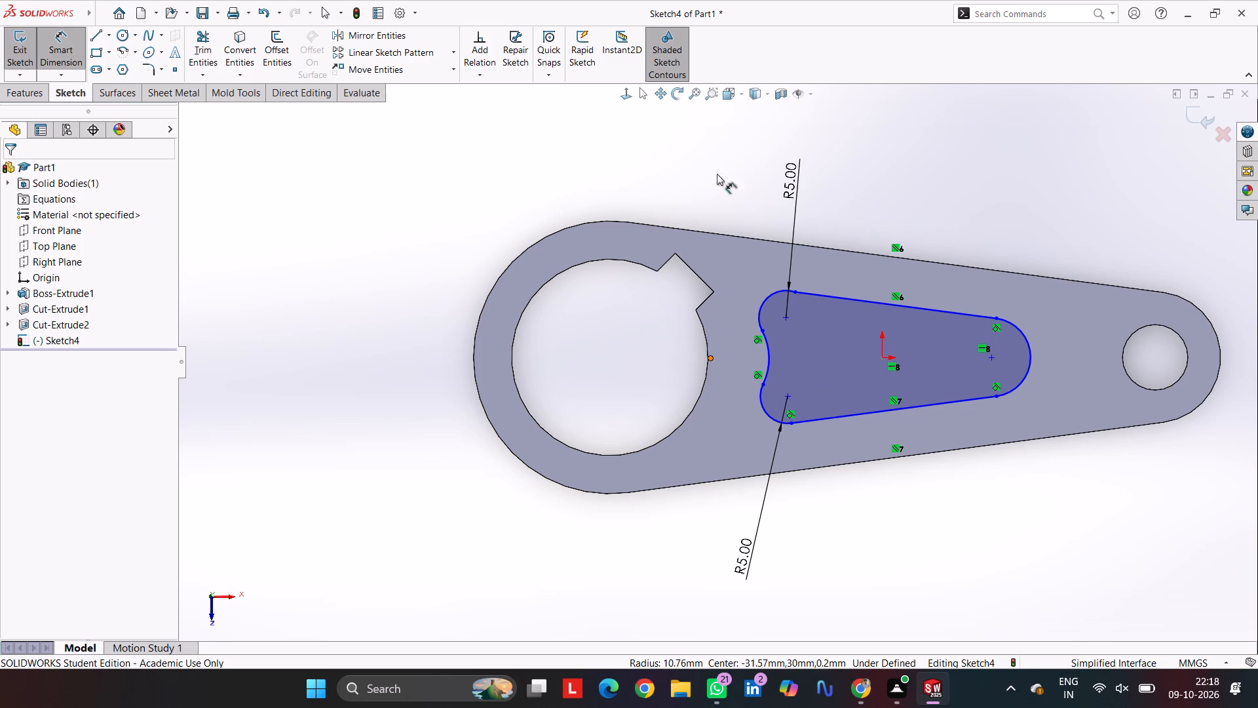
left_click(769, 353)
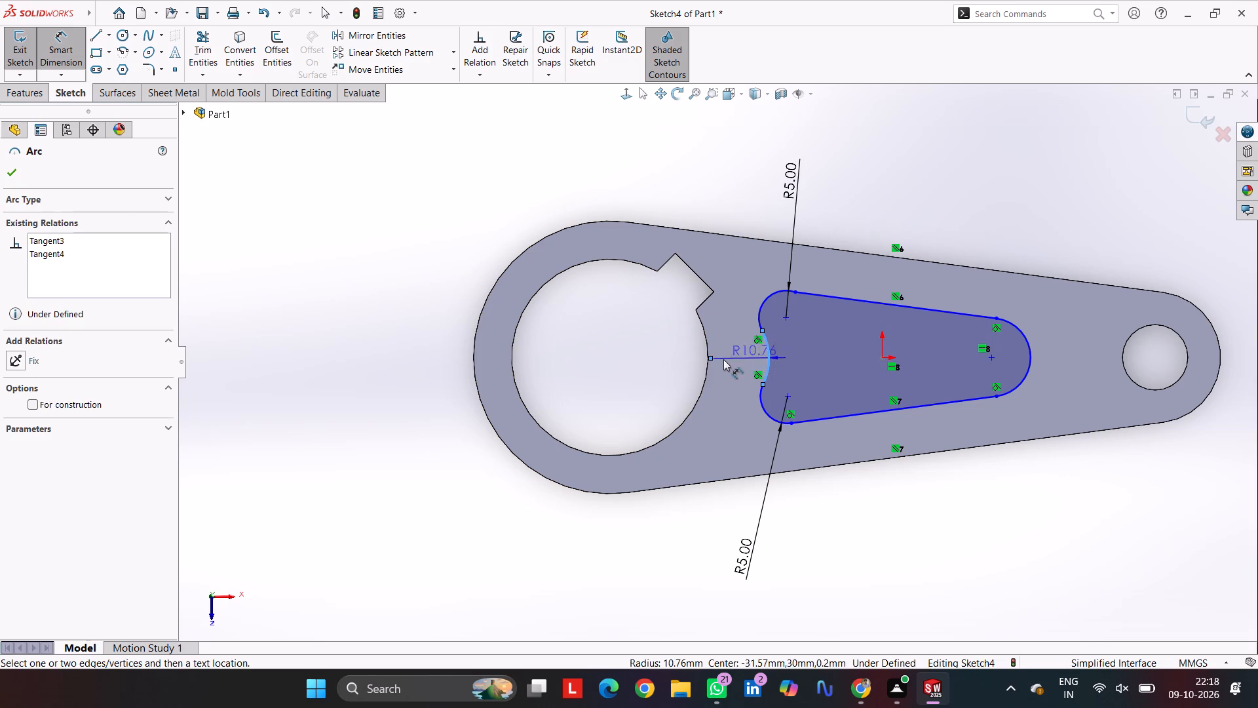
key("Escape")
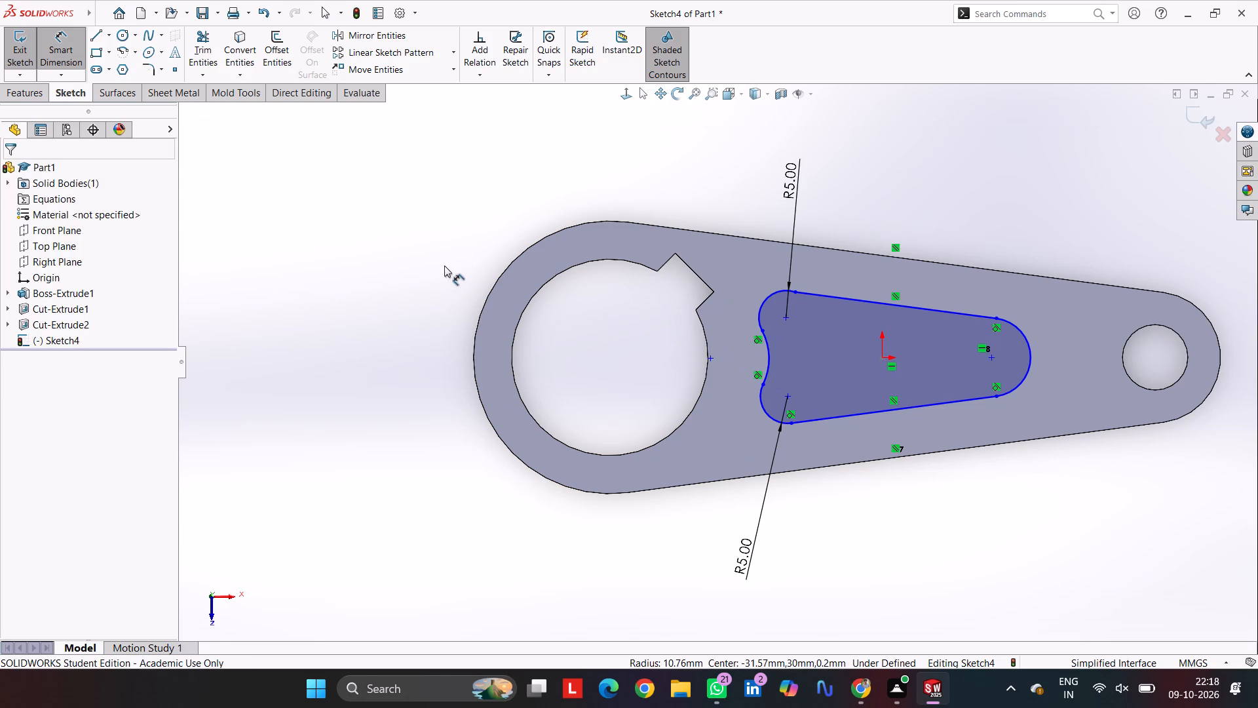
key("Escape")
Dimension the horizontal distance from the large bore's centre to the middle of the outline's concave arc as 26 mm.
left_click_drag(59, 48, 68, 49)
scroll(767, 362, "down", 7)
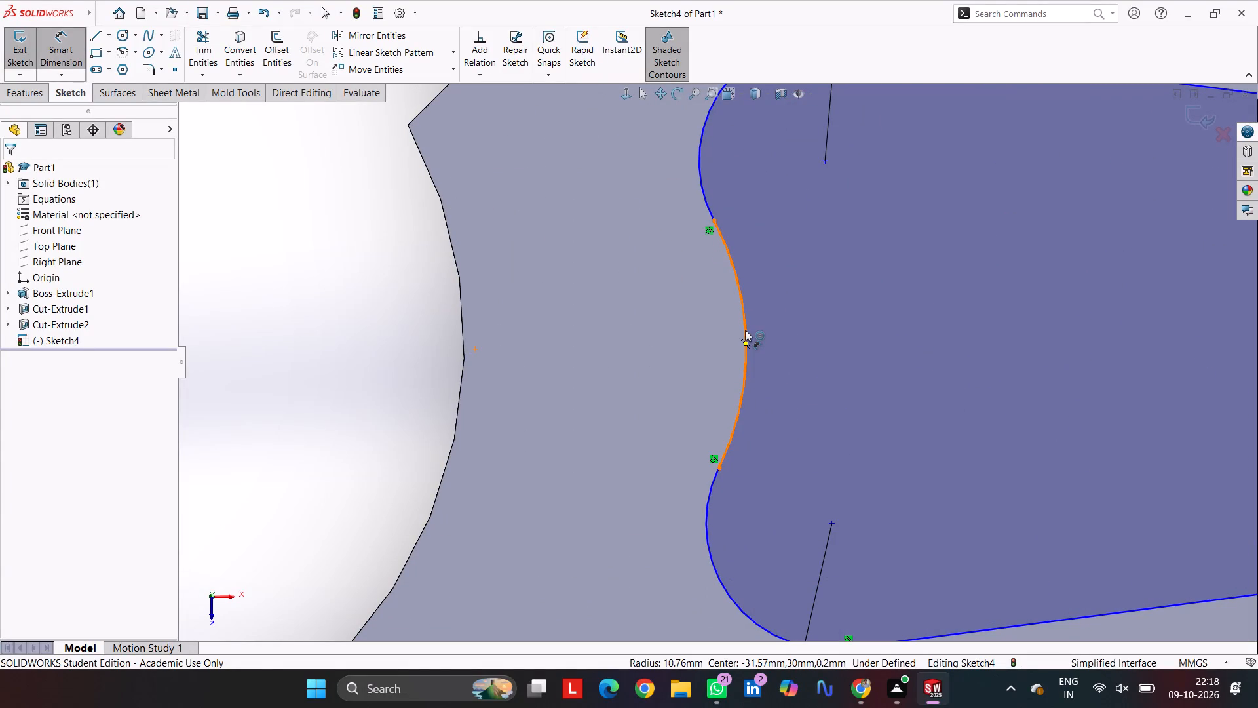
left_click(746, 344)
scroll(370, 370, "up", 3)
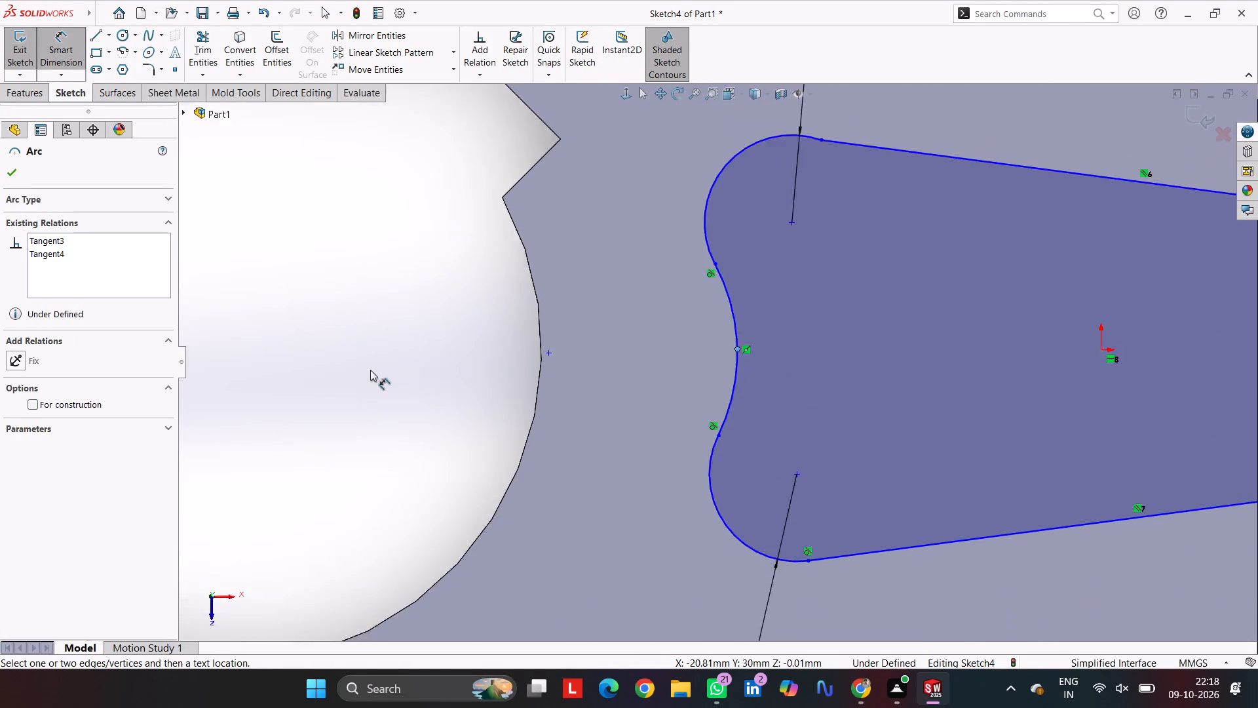
scroll(370, 370, "up", 3)
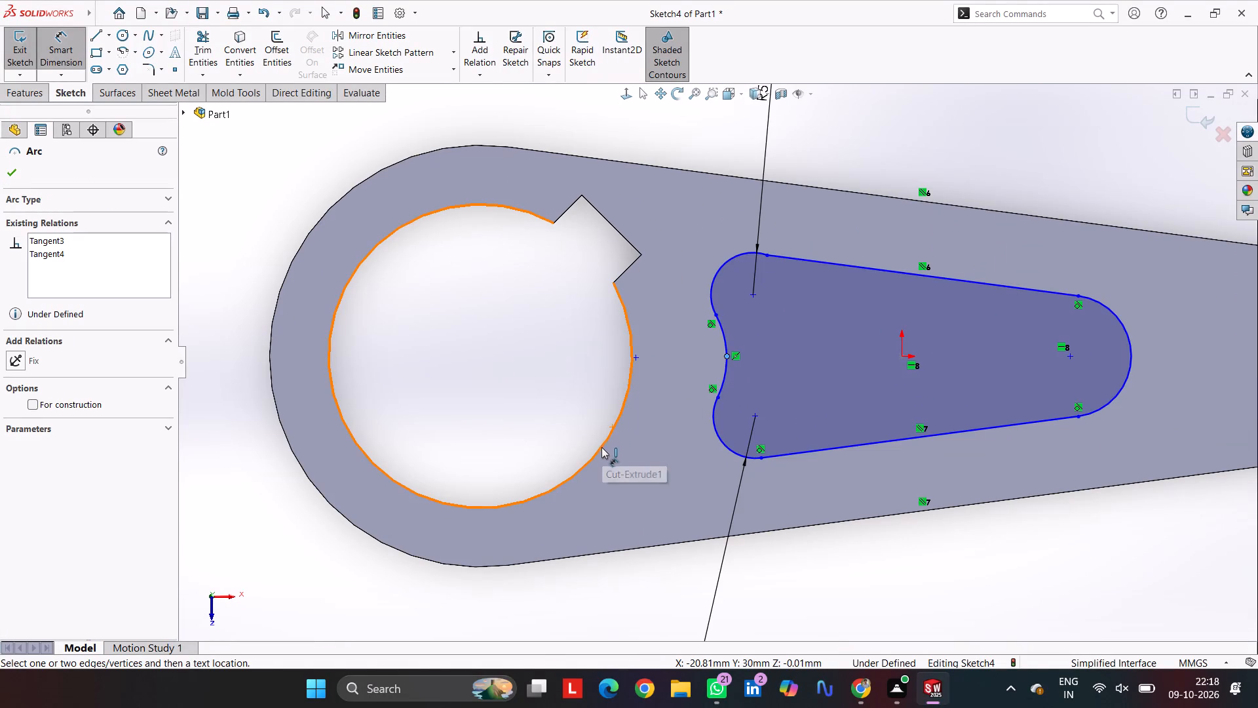
scroll(600, 446, "up", 4)
scroll(614, 422, "down", 7)
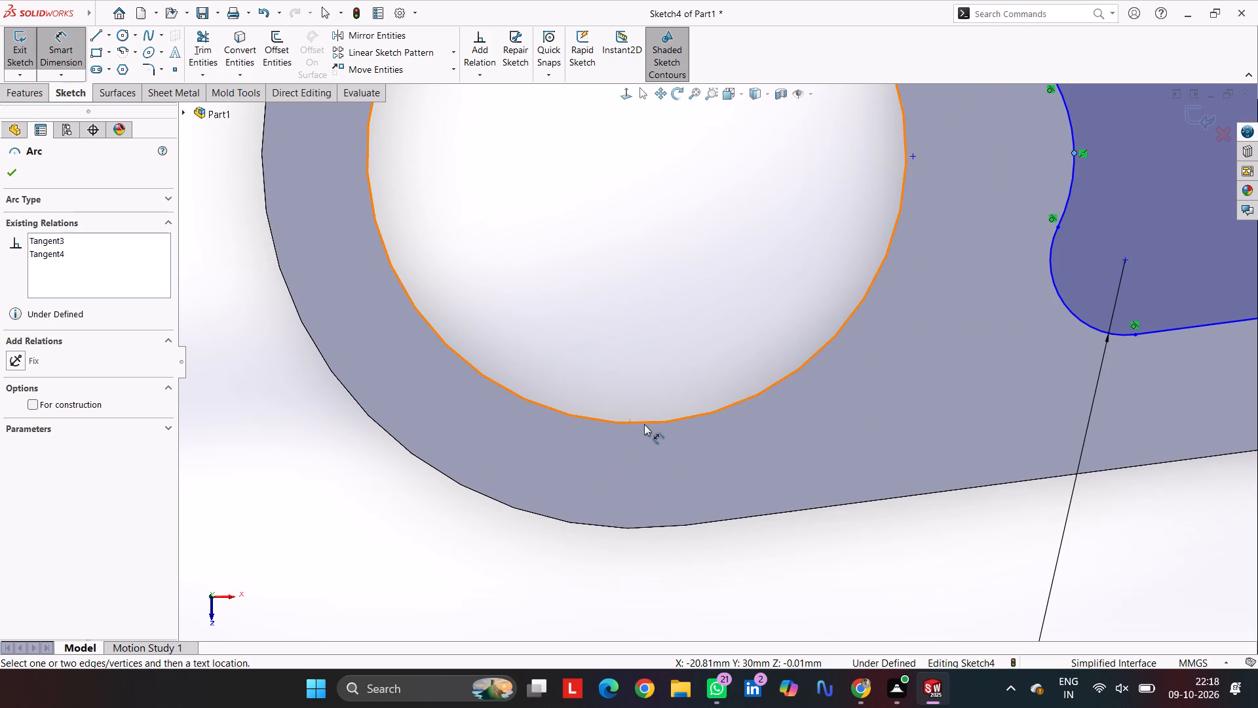
left_click(904, 172)
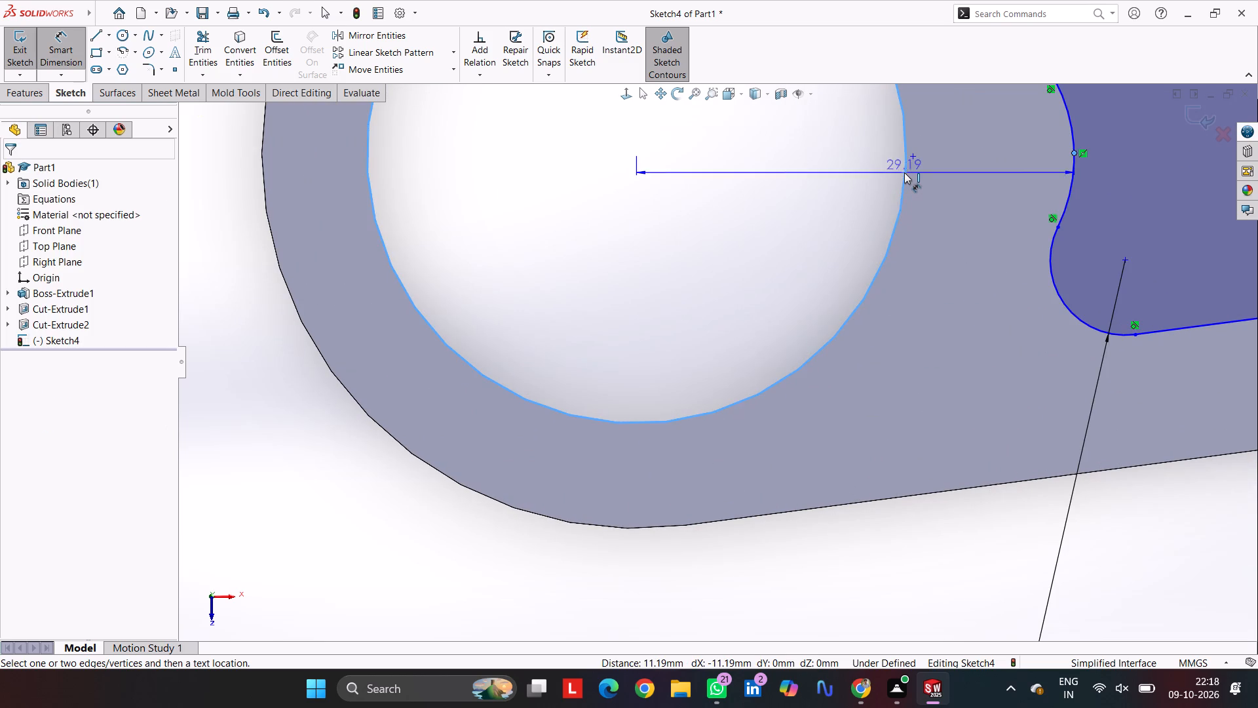
left_click(870, 570)
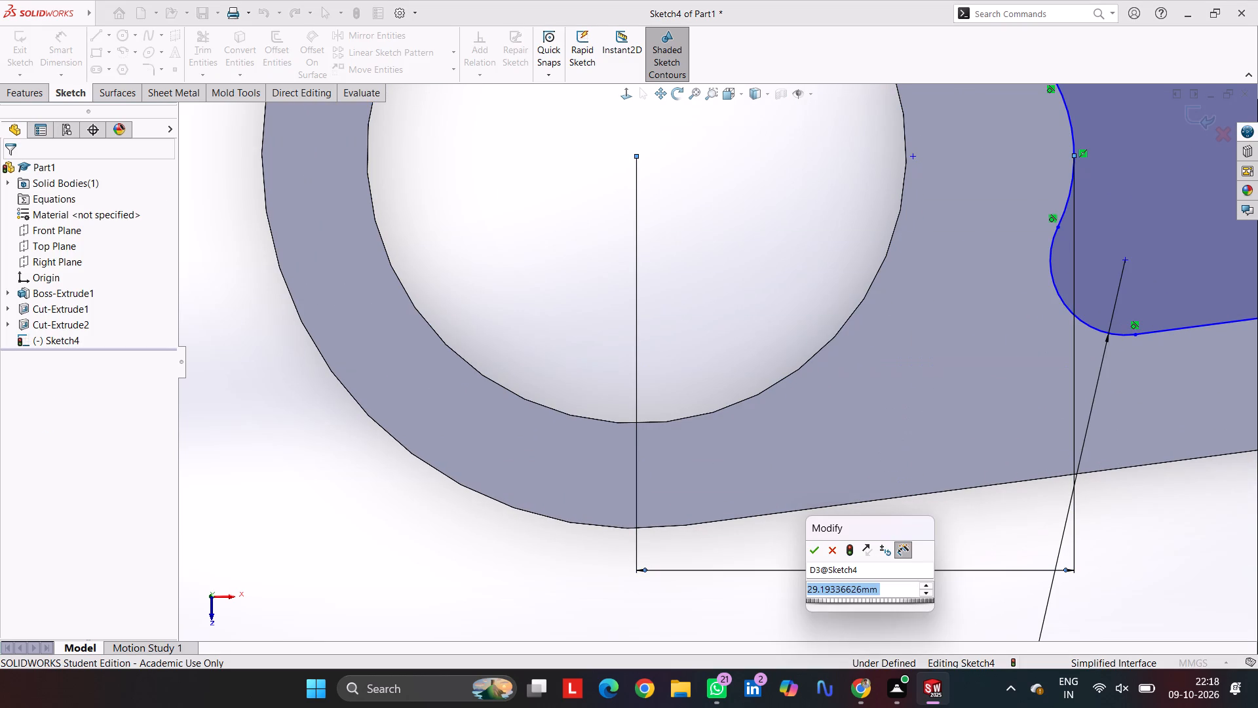
type("26")
key("Return")
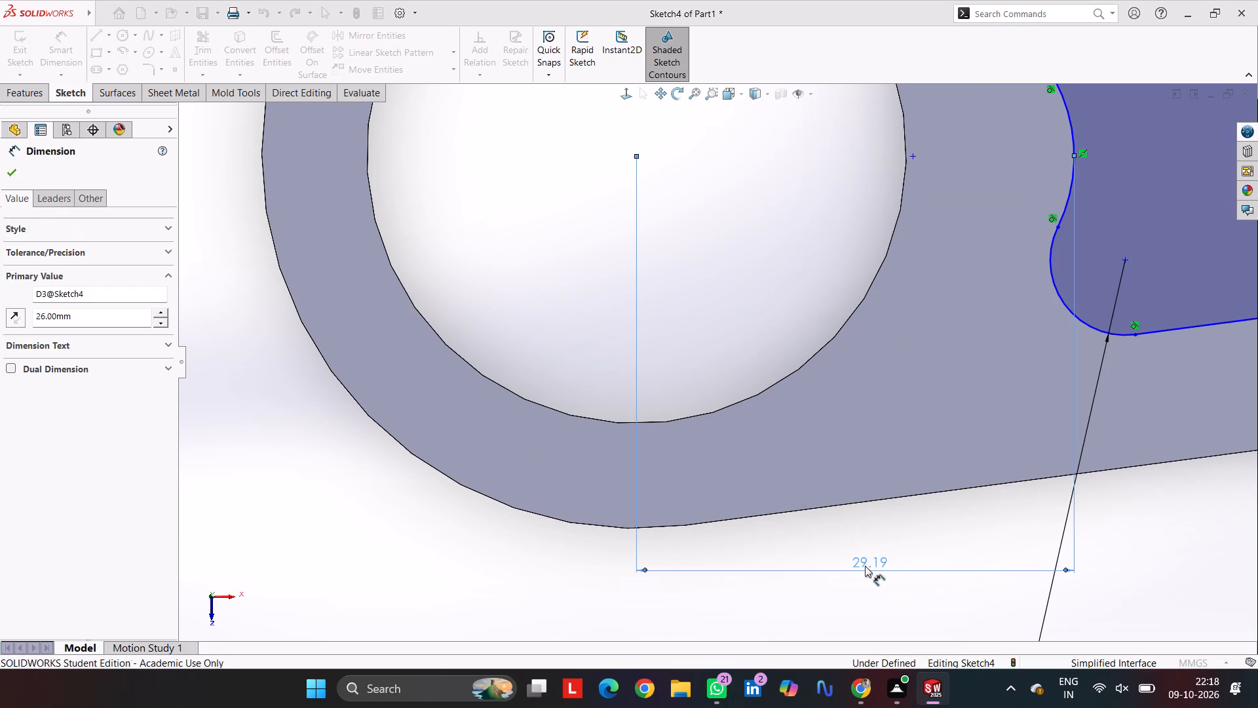
Dimension the outline's lower and upper lines at 8 mm each from the link's adjacent parallel straight edges.
scroll(955, 298, "up", 6)
scroll(1016, 298, "down", 6)
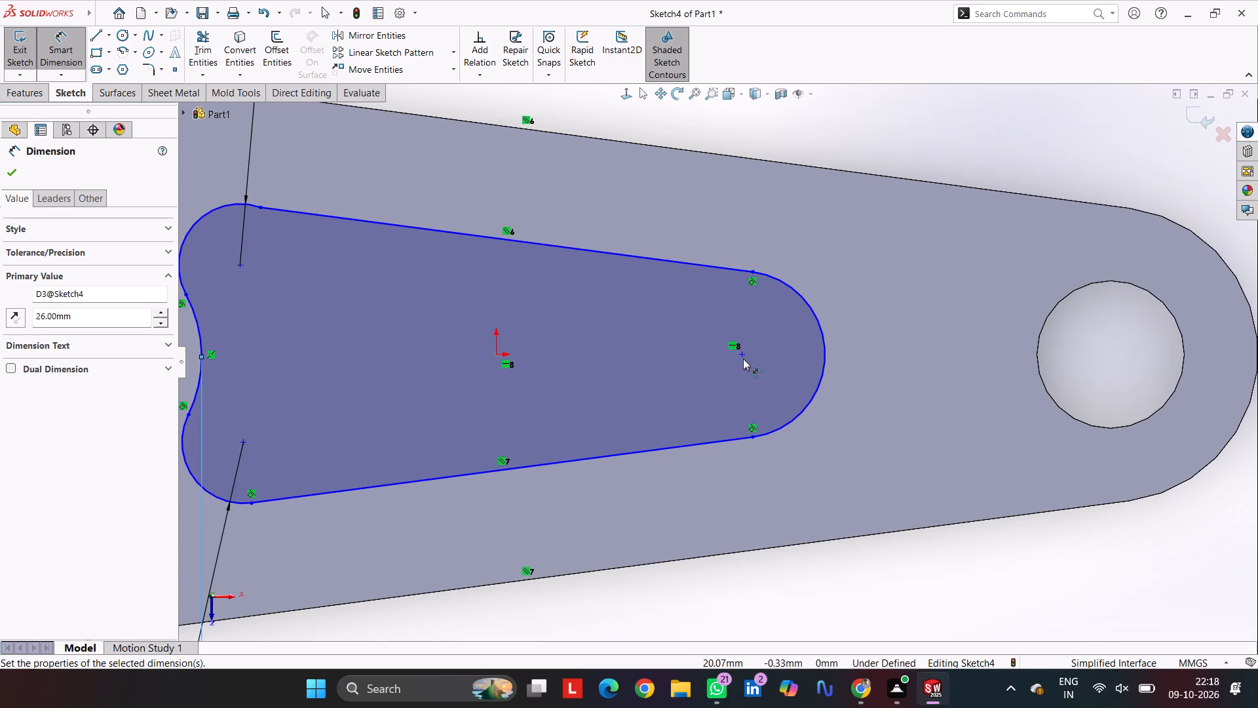
left_click(605, 572)
left_click(582, 462)
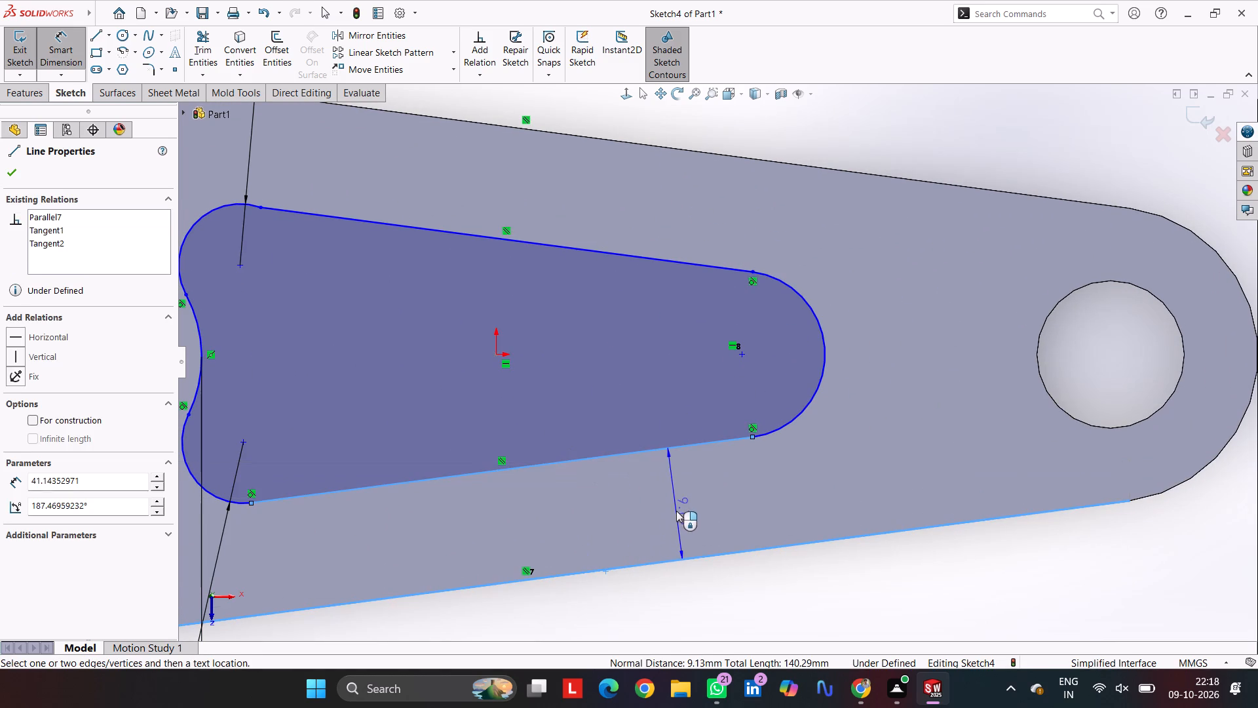
left_click(676, 511)
key("8")
key("Return")
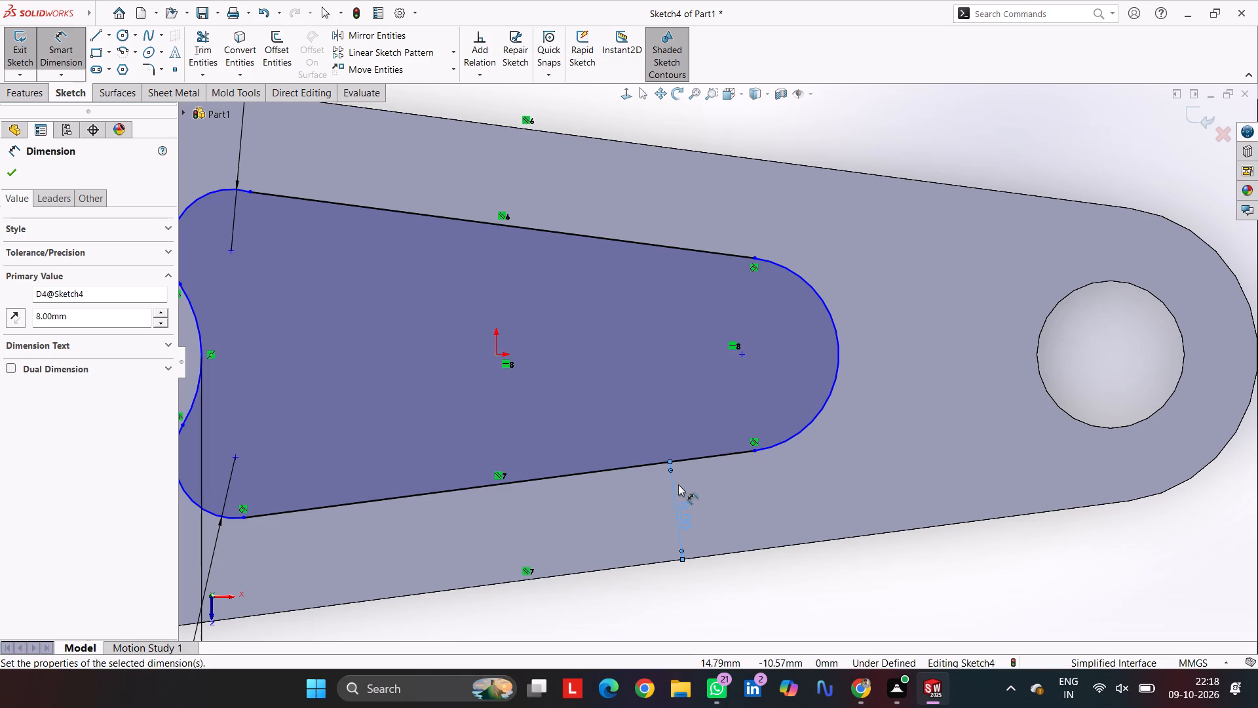
left_click(651, 243)
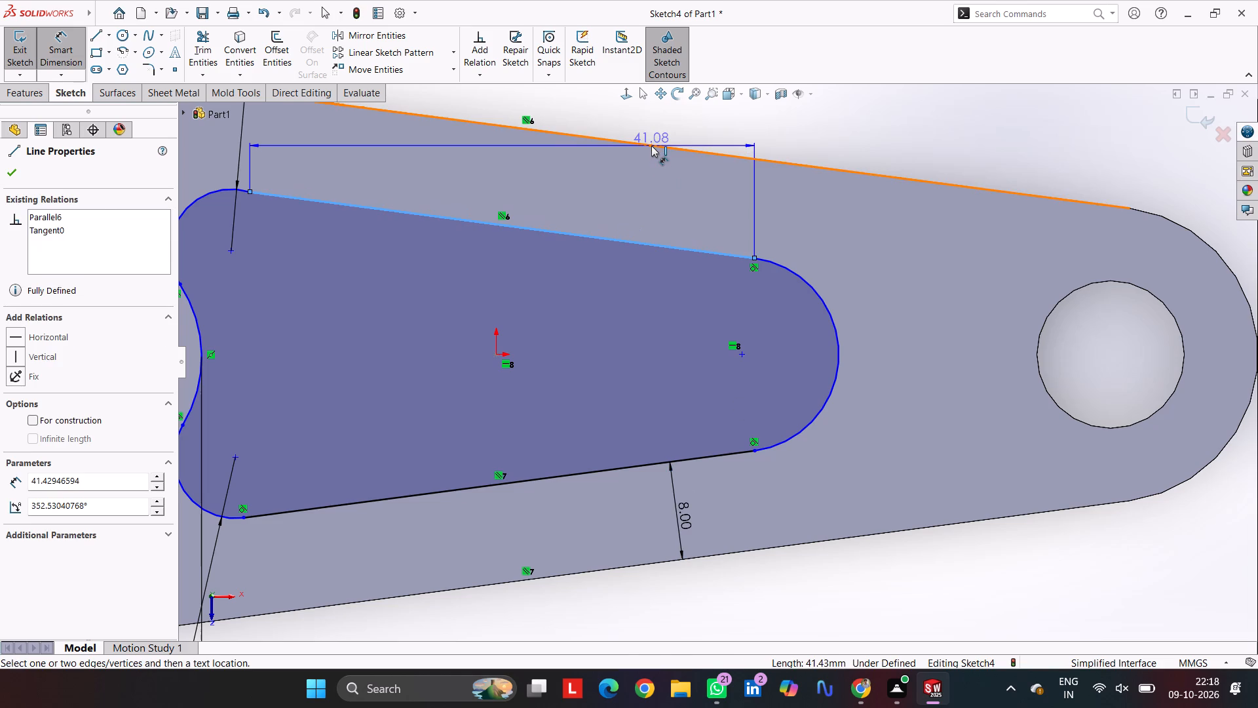
left_click(651, 146)
left_click(663, 185)
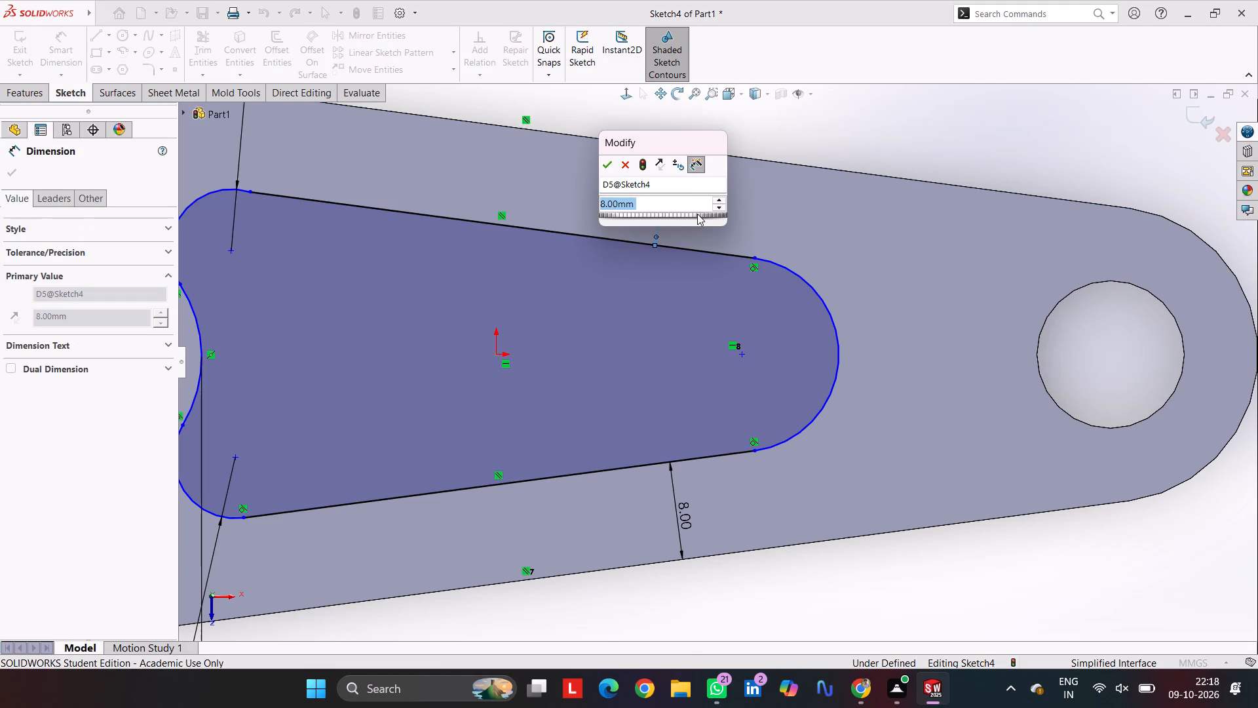
left_click(605, 167)
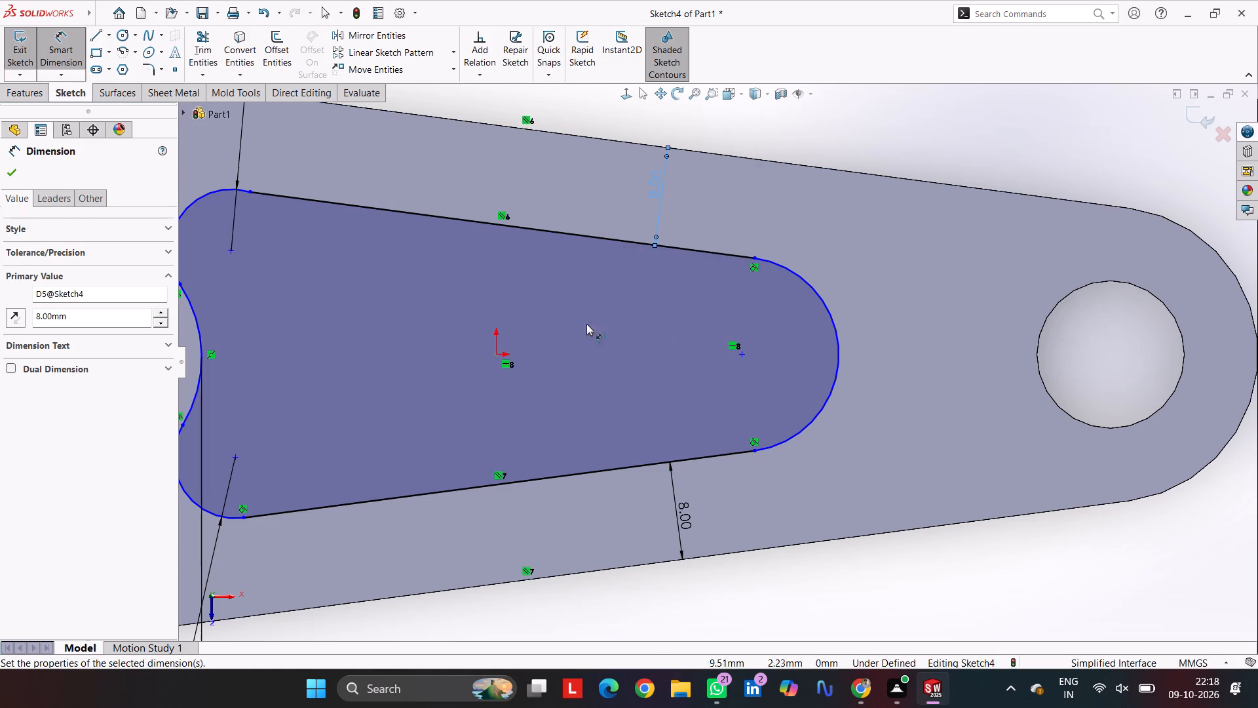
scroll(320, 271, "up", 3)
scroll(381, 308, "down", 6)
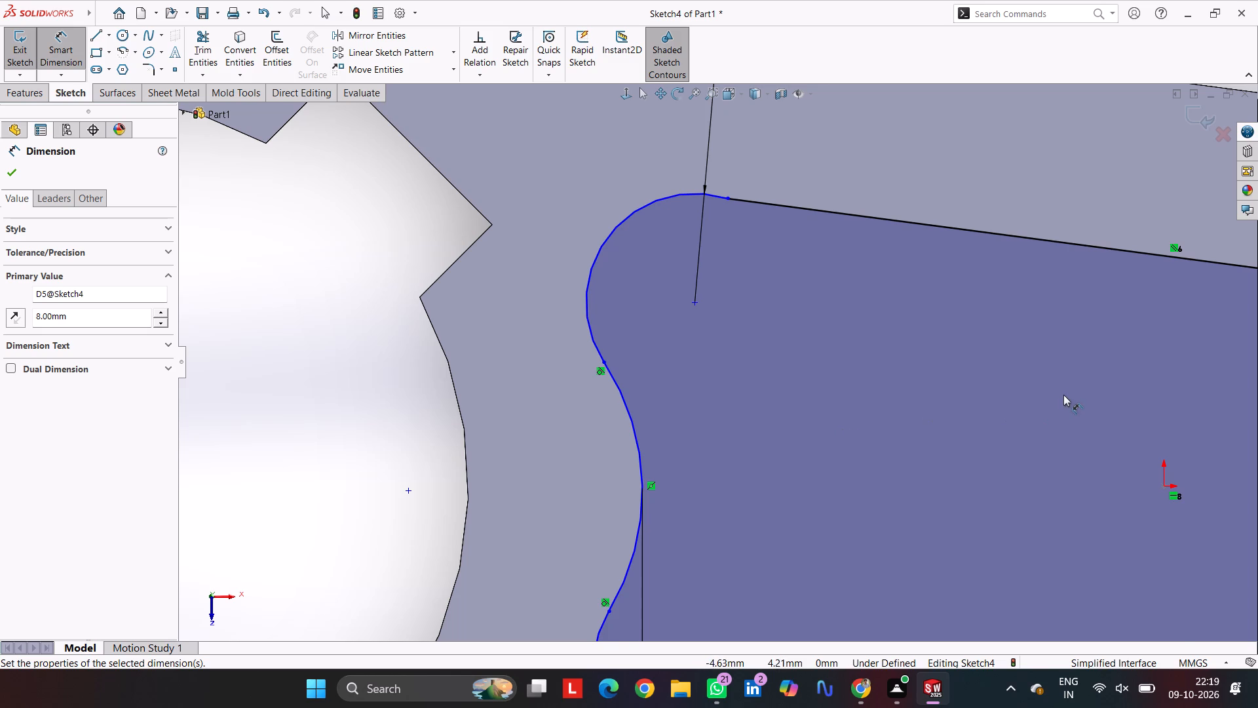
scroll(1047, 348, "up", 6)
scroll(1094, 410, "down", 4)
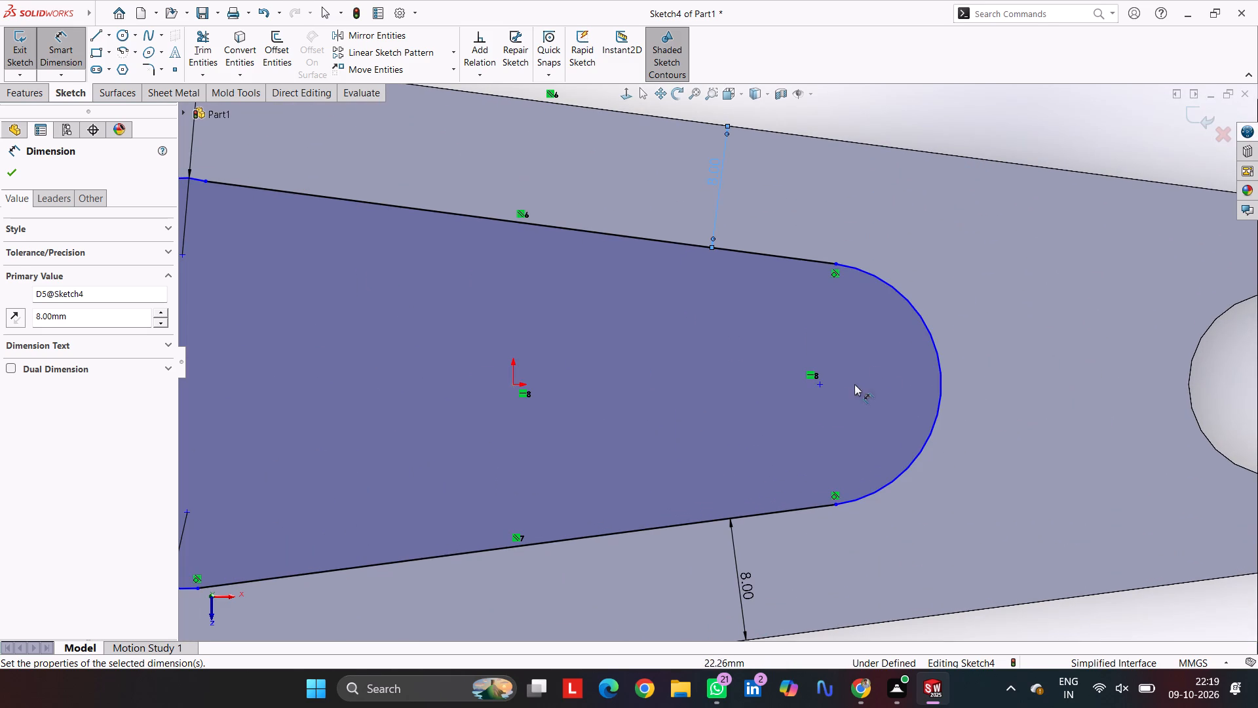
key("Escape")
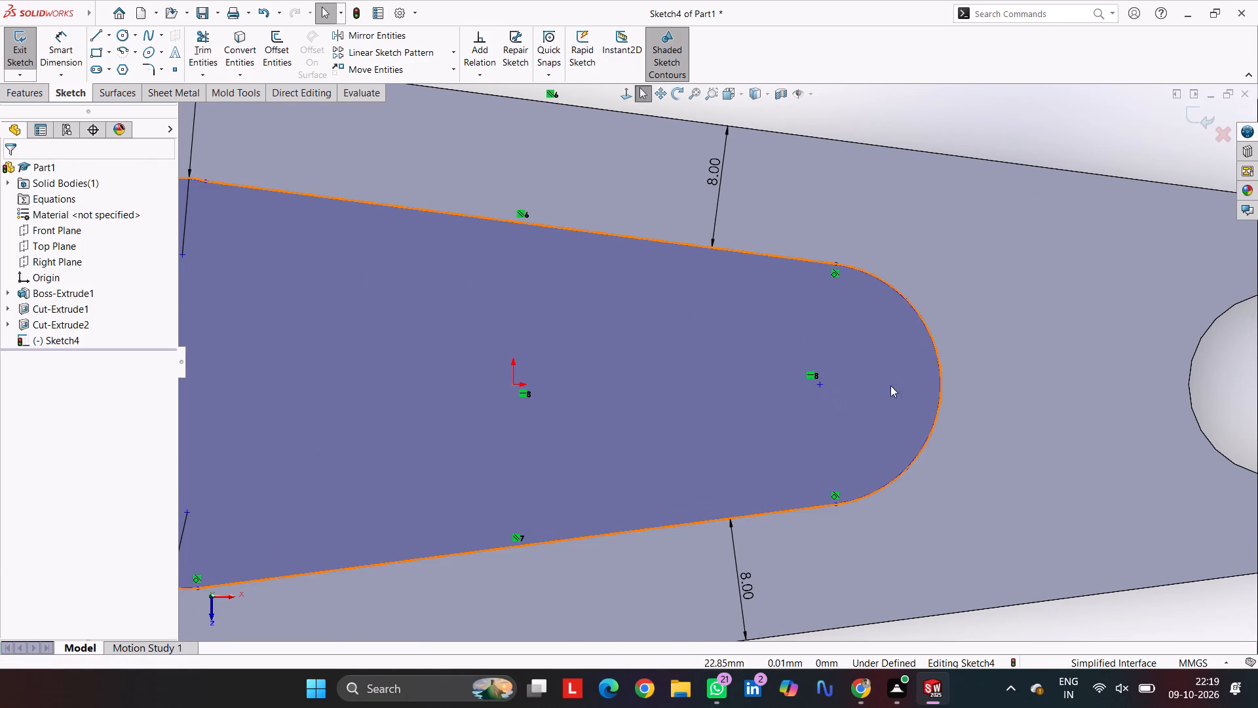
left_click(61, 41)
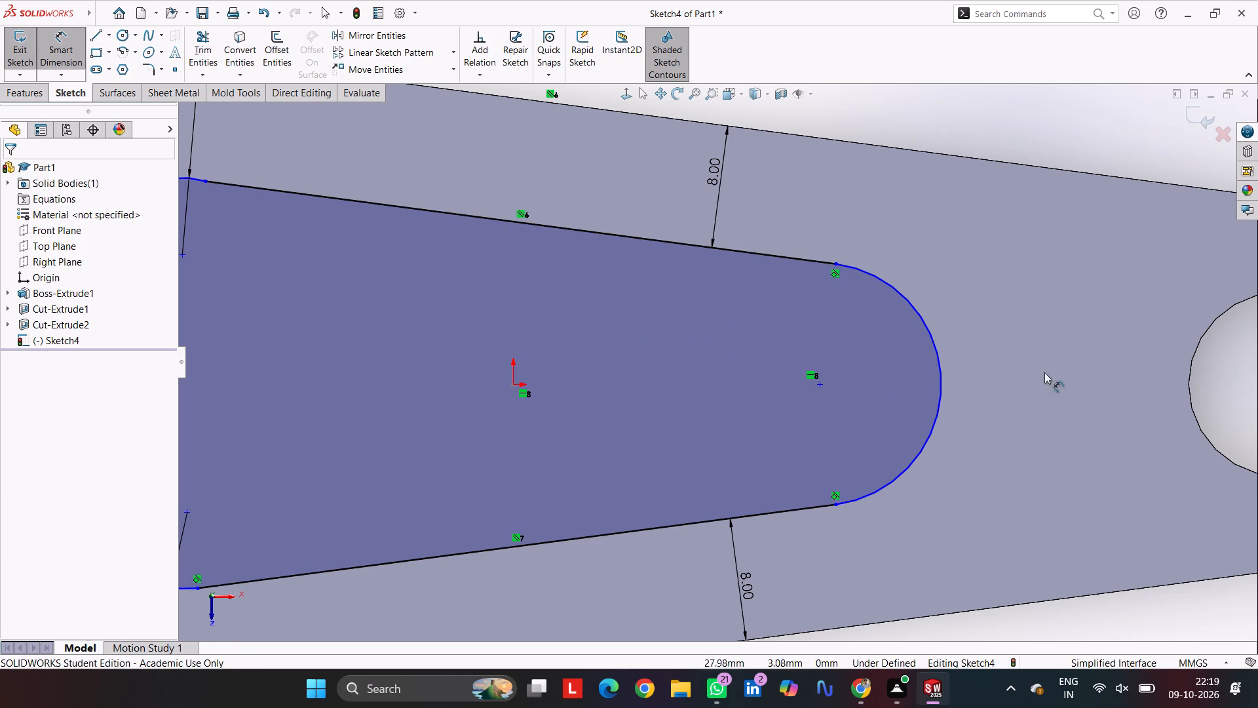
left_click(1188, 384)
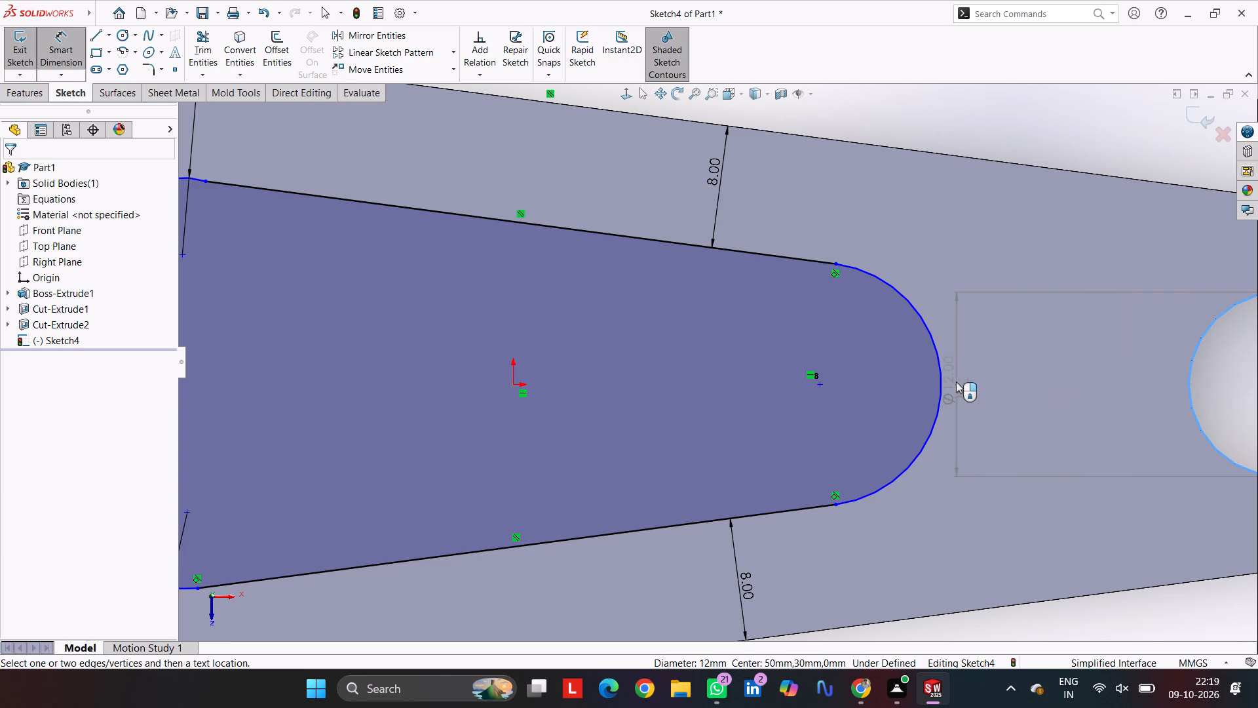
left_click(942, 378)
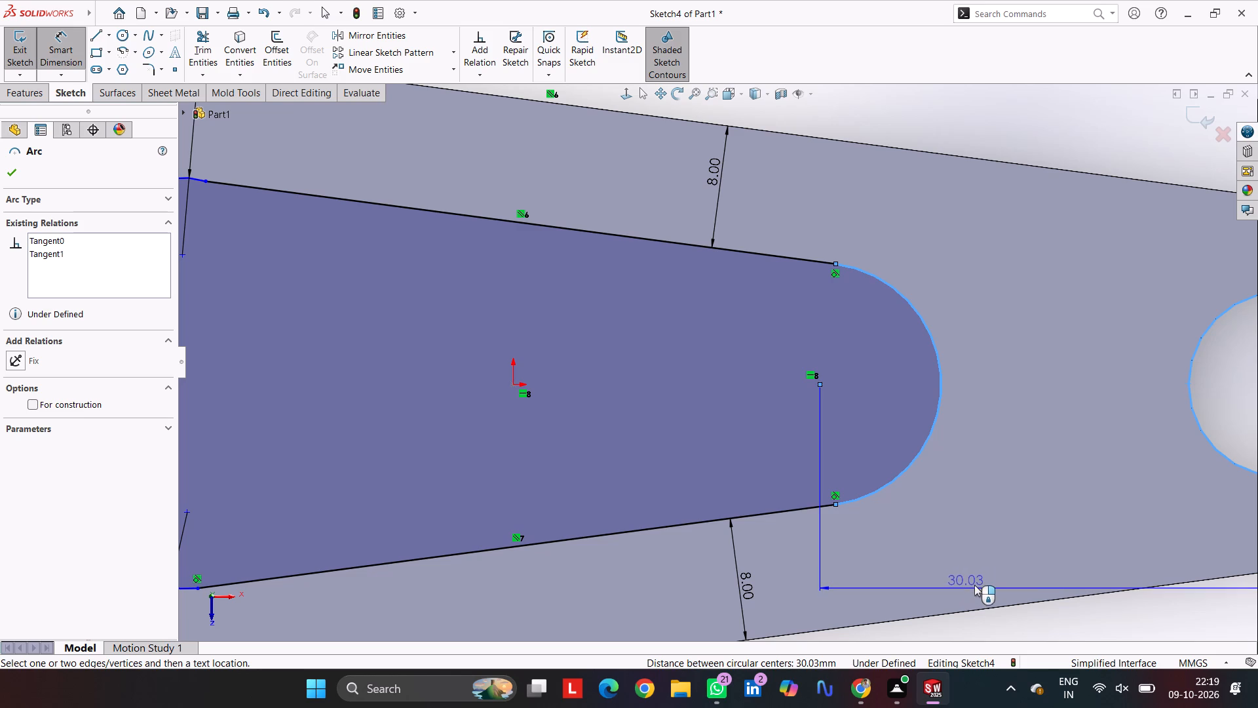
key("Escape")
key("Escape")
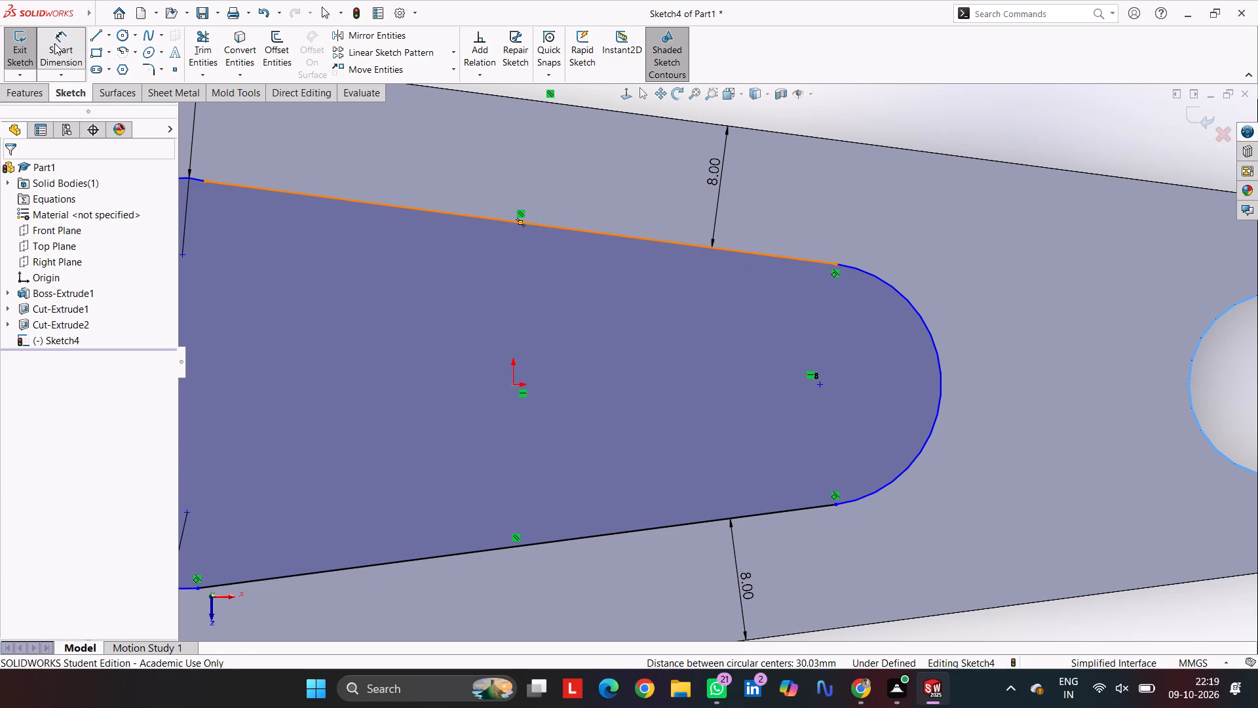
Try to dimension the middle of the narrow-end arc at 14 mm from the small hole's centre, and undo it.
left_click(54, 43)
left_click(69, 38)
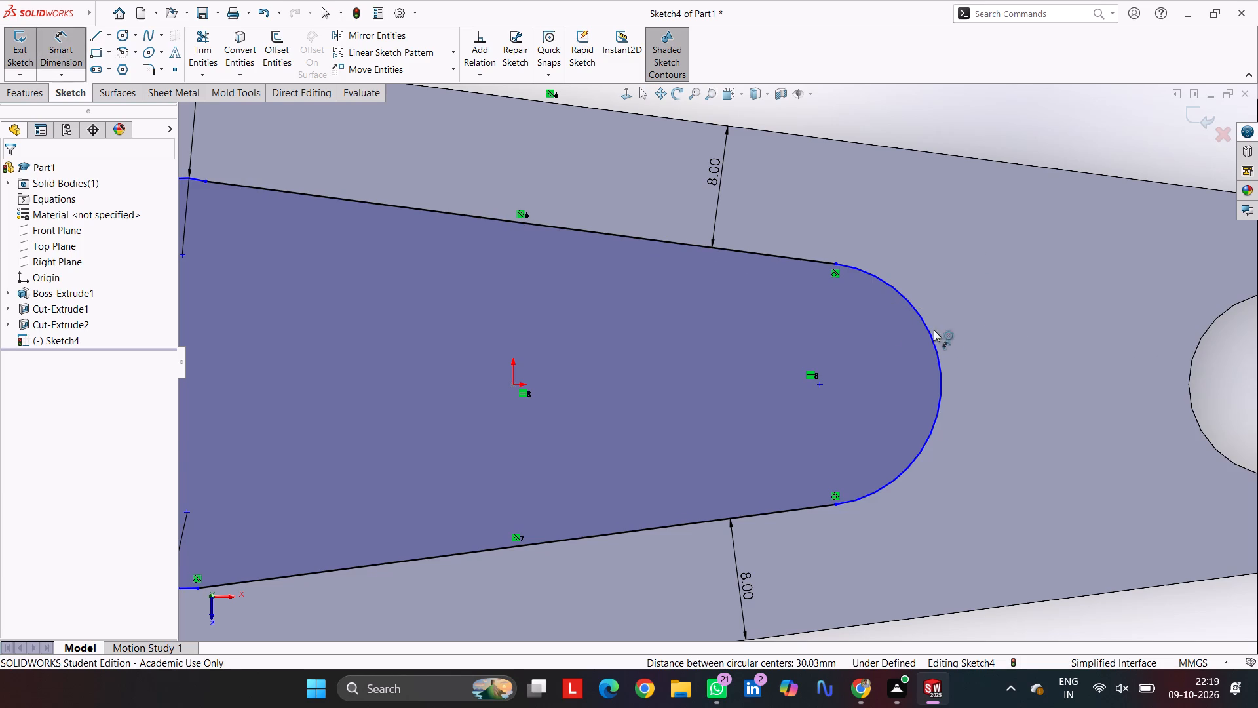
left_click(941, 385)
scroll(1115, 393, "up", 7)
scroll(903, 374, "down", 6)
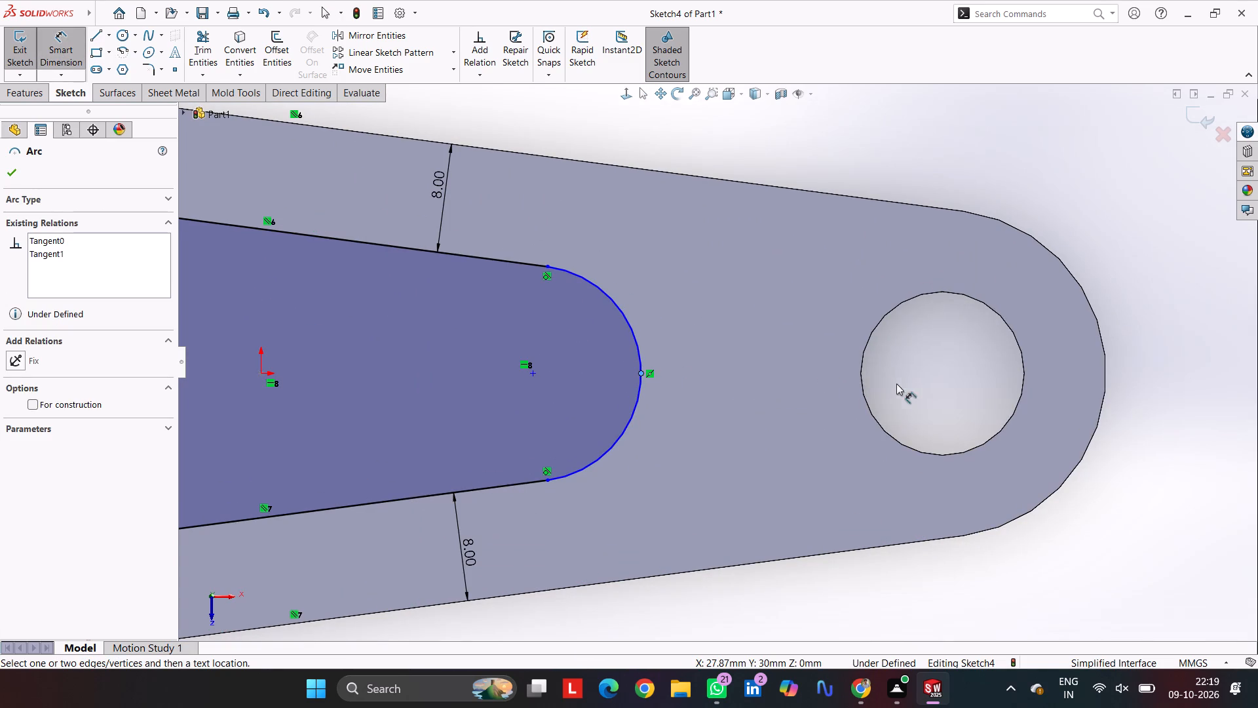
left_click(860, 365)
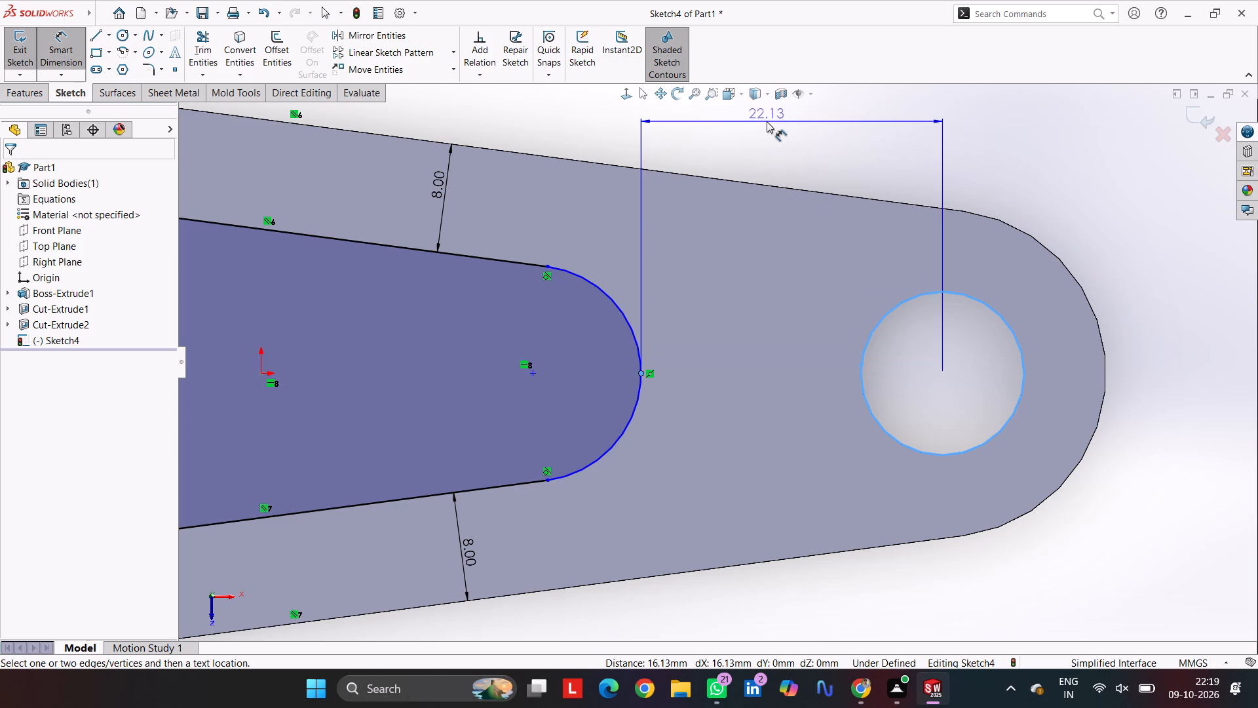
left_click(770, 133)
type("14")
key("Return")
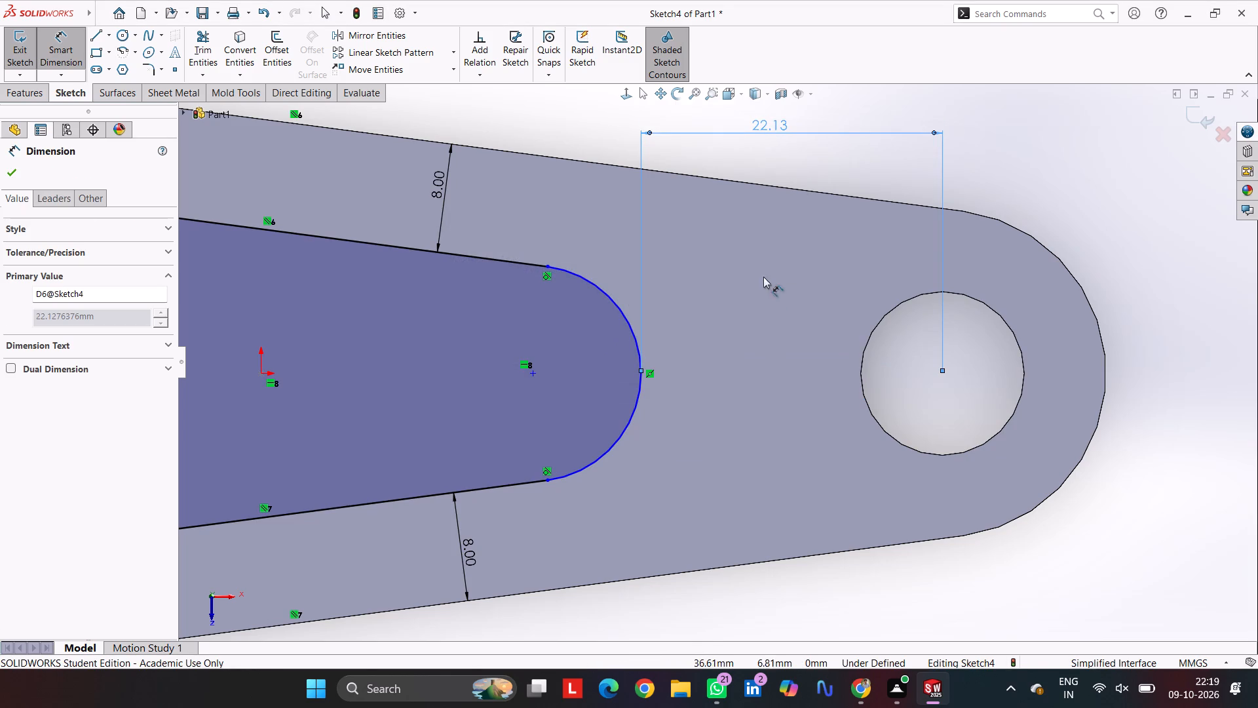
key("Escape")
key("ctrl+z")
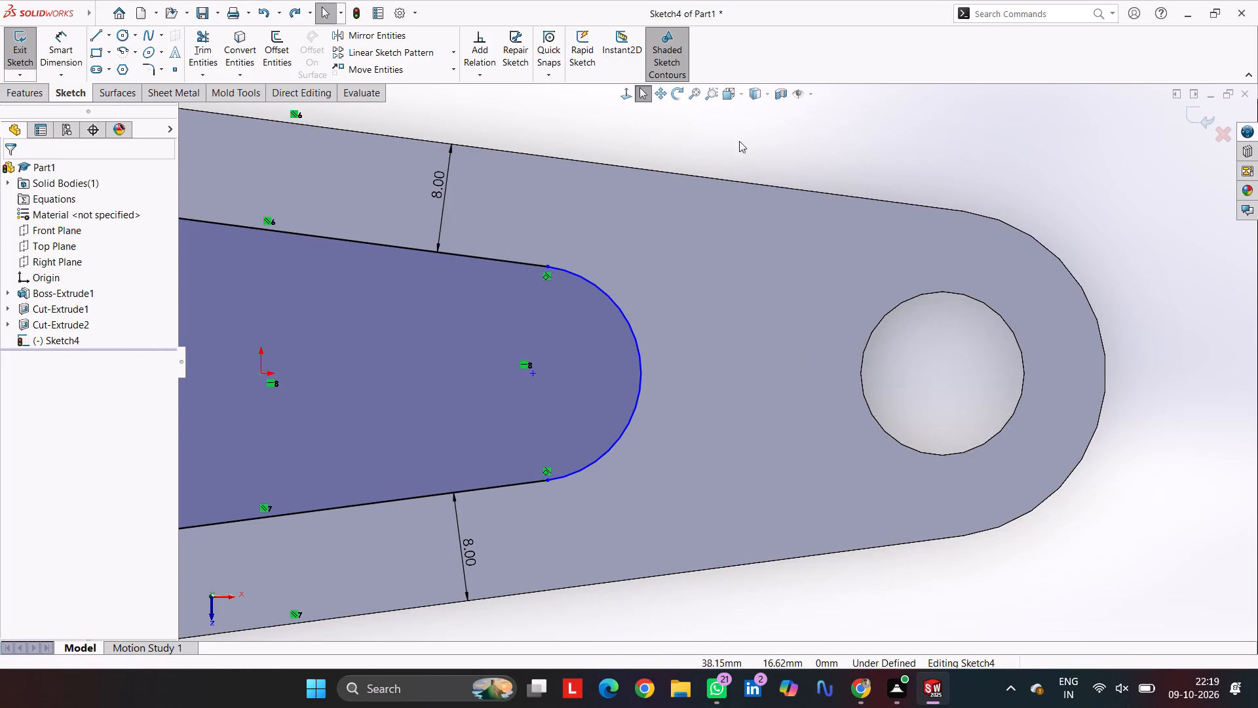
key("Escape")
Delete the 8 mm offset dimension between the outline's upper line and the link's upper straight edge.
scroll(461, 248, "up", 4)
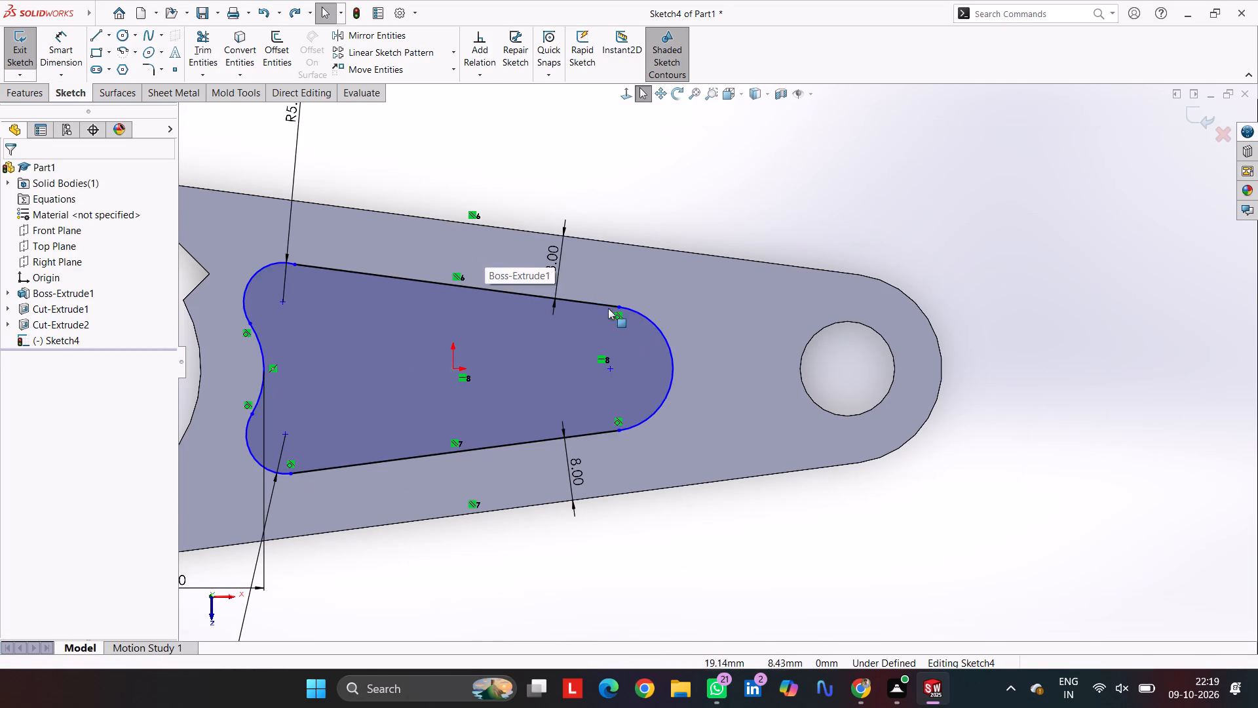
left_click(558, 255)
key("Delete")
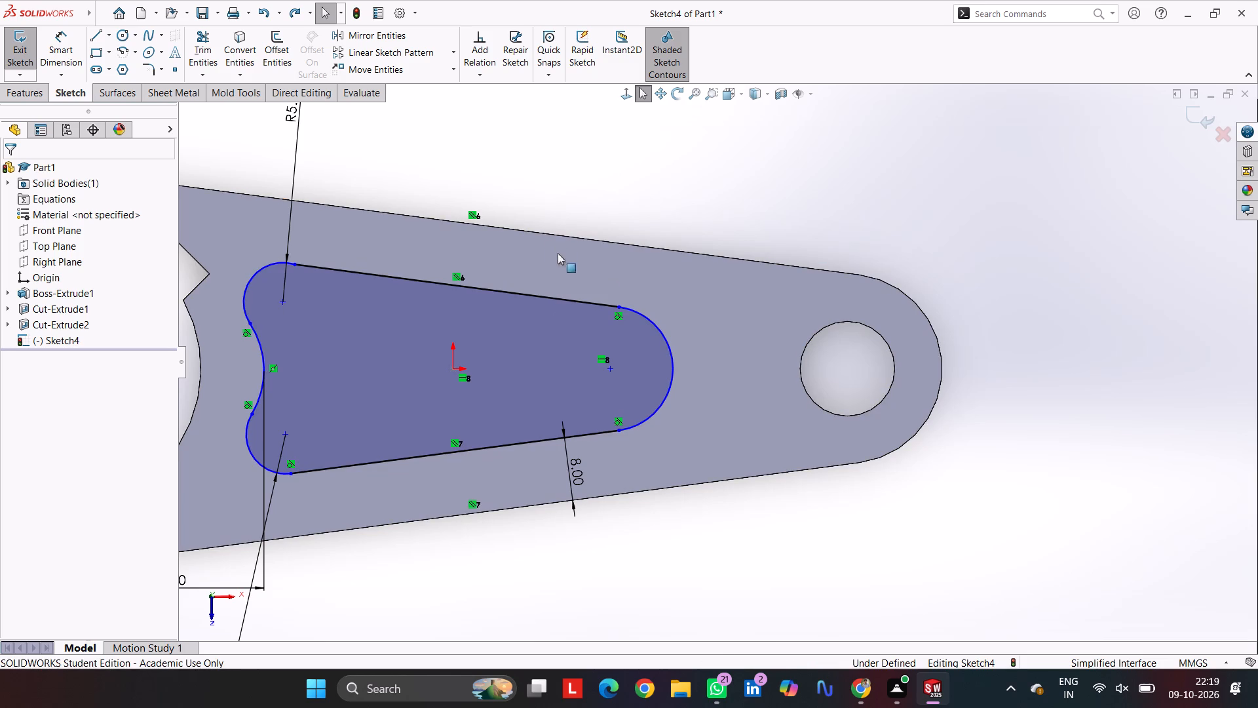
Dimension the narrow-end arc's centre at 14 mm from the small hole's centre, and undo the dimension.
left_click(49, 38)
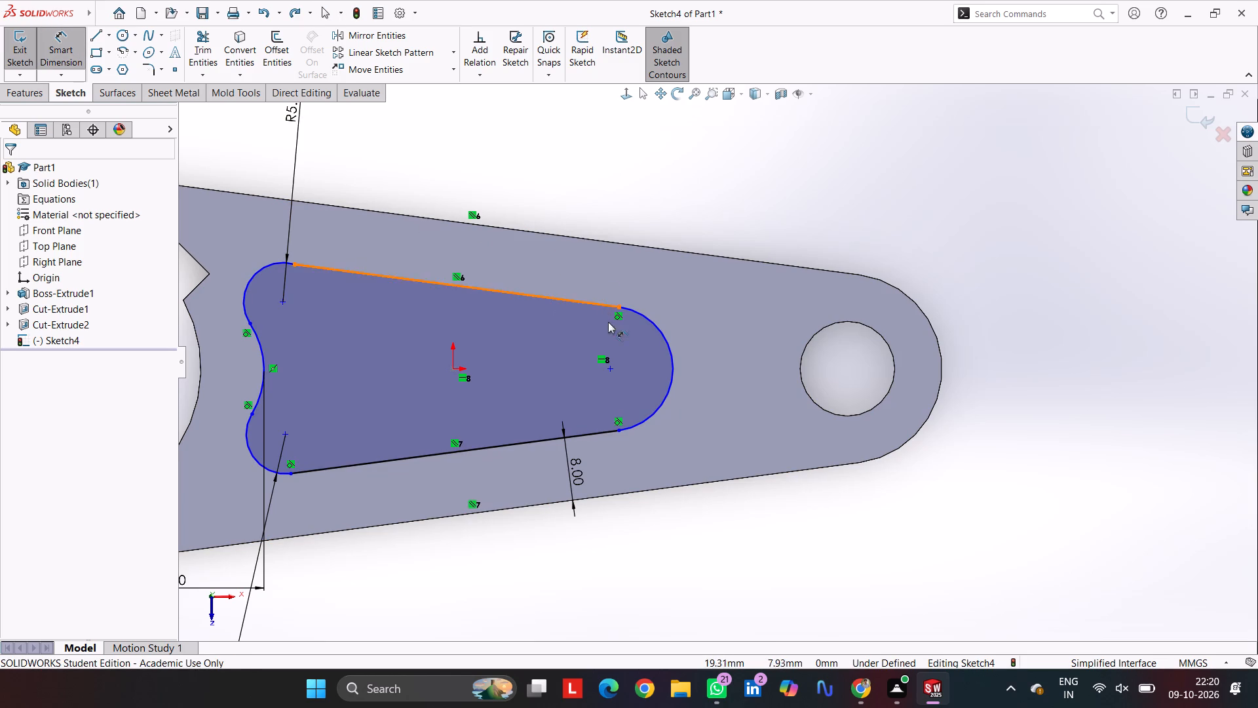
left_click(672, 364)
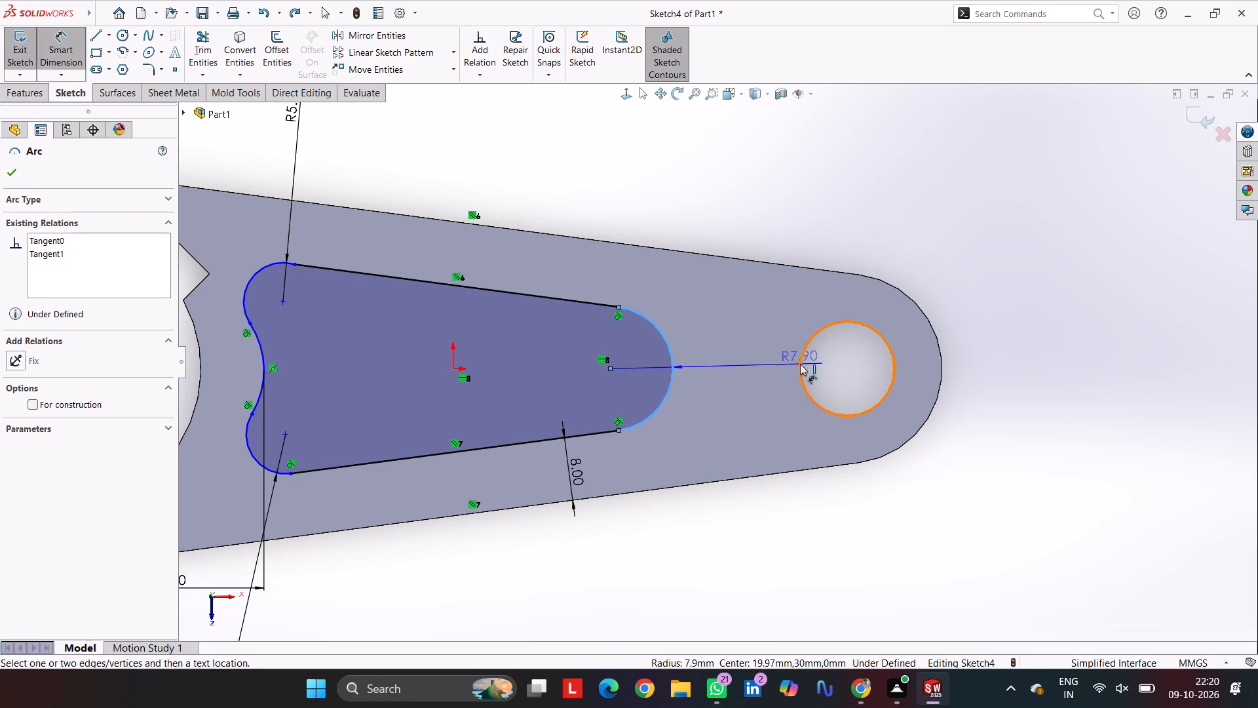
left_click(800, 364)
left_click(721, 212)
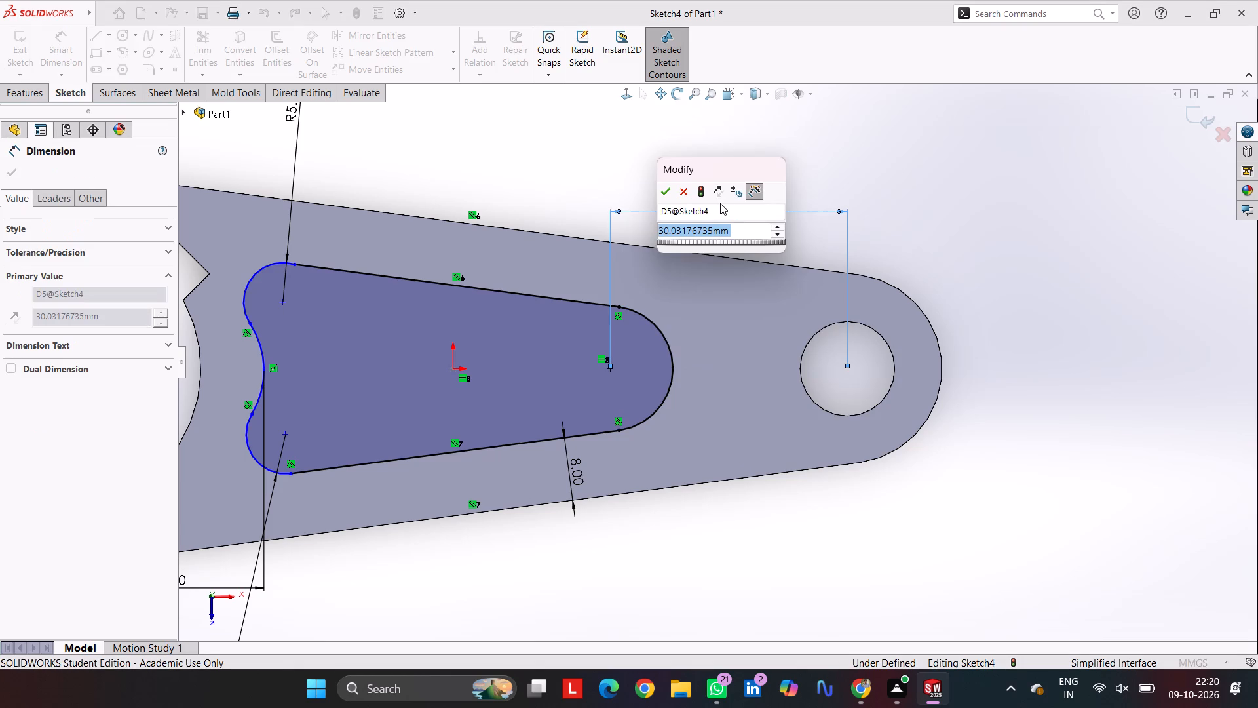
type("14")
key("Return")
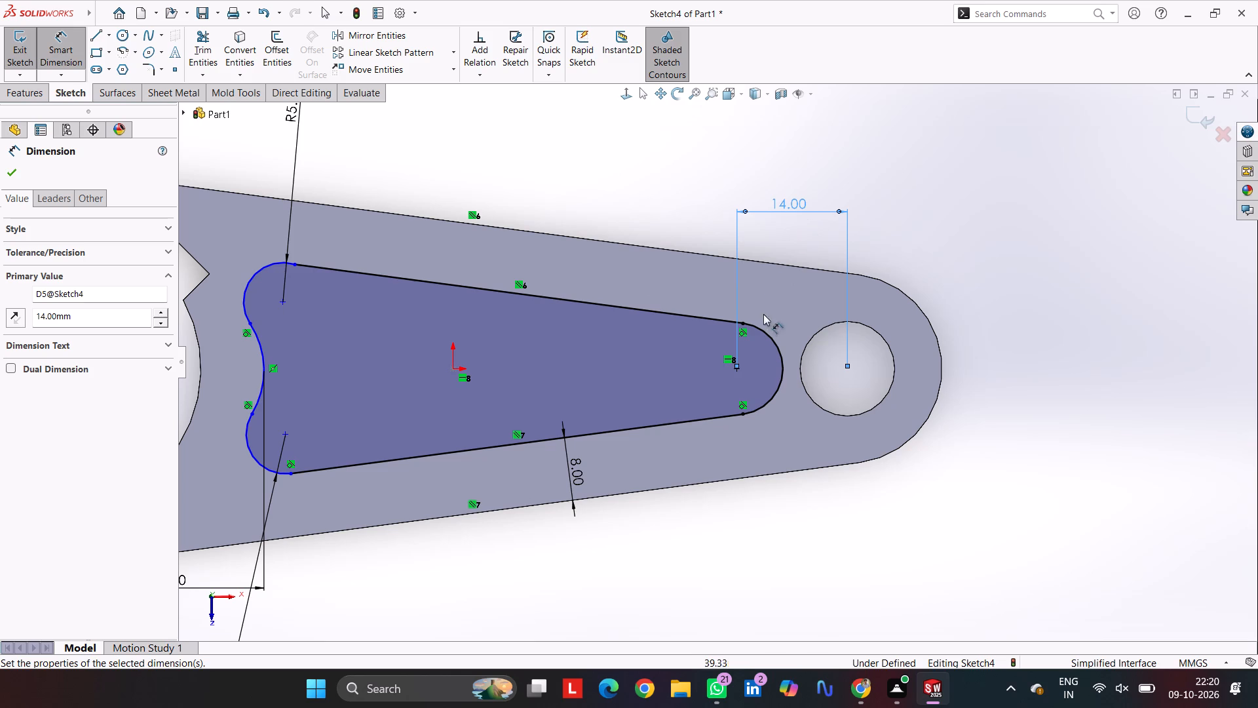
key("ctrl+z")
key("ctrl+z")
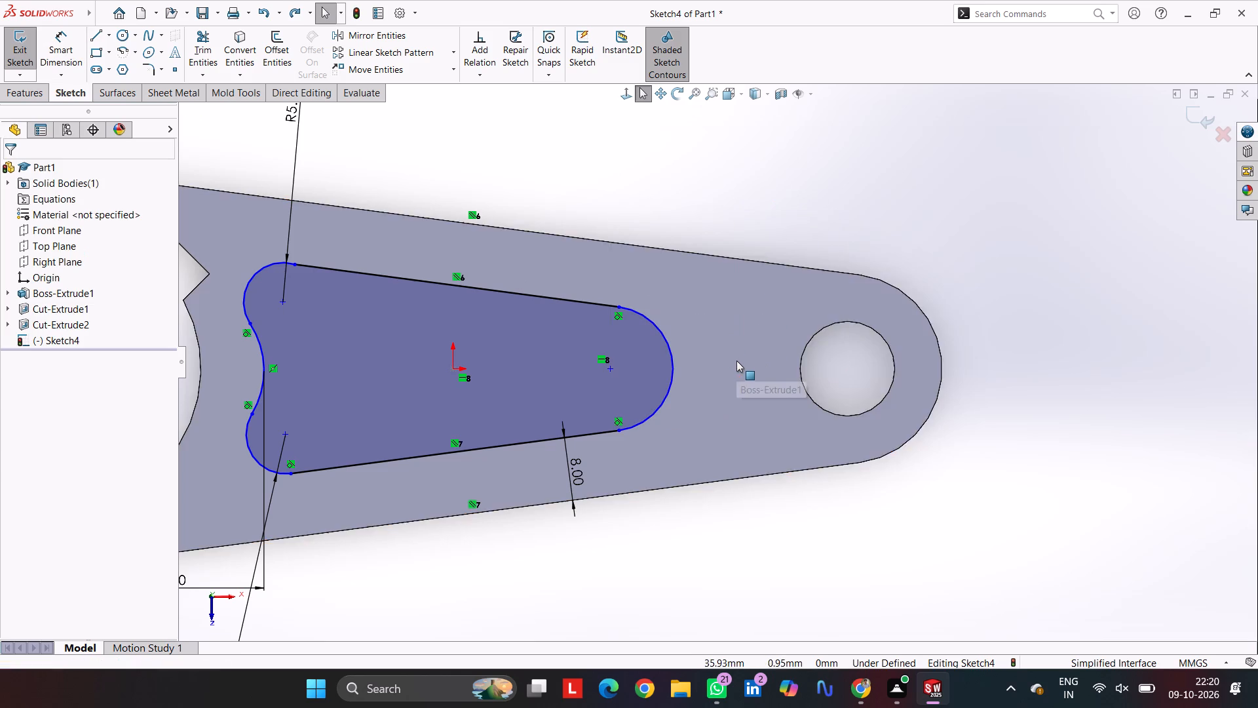
Dimension the horizontal distance from the middle of the narrow-end arc to the small hole's centre as 14 mm.
left_click(47, 29)
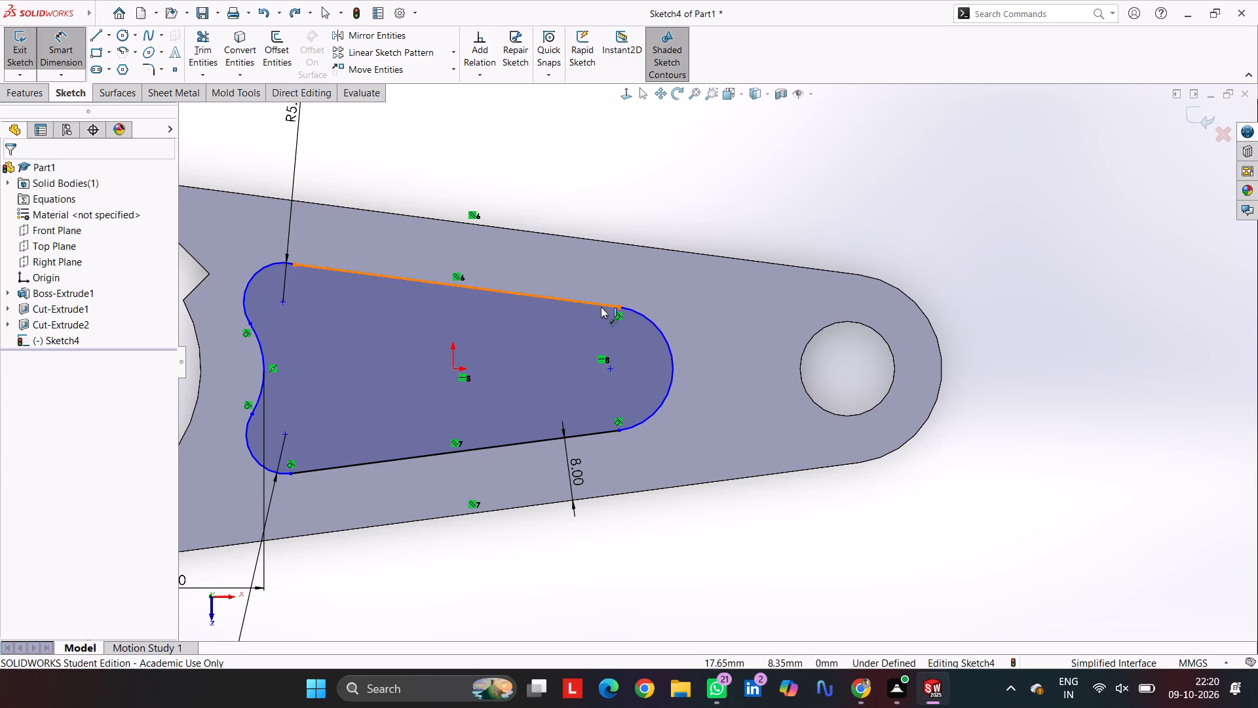
scroll(601, 307, "down", 6)
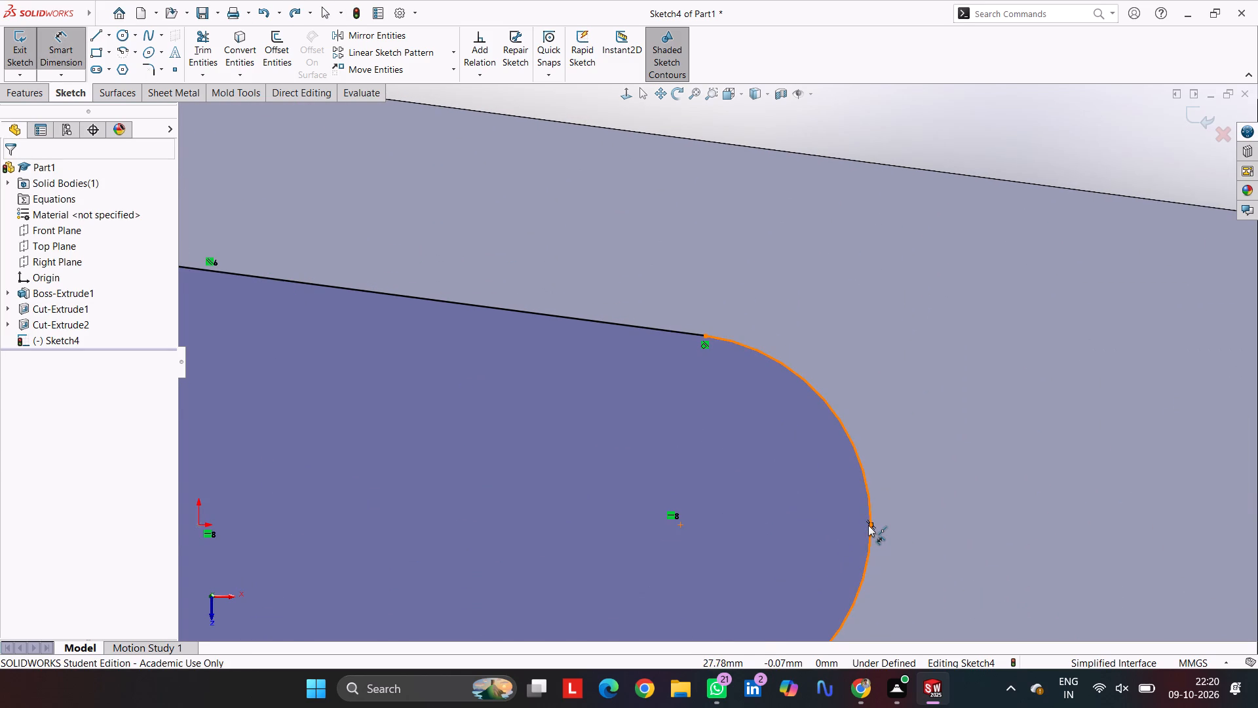
left_click(869, 524)
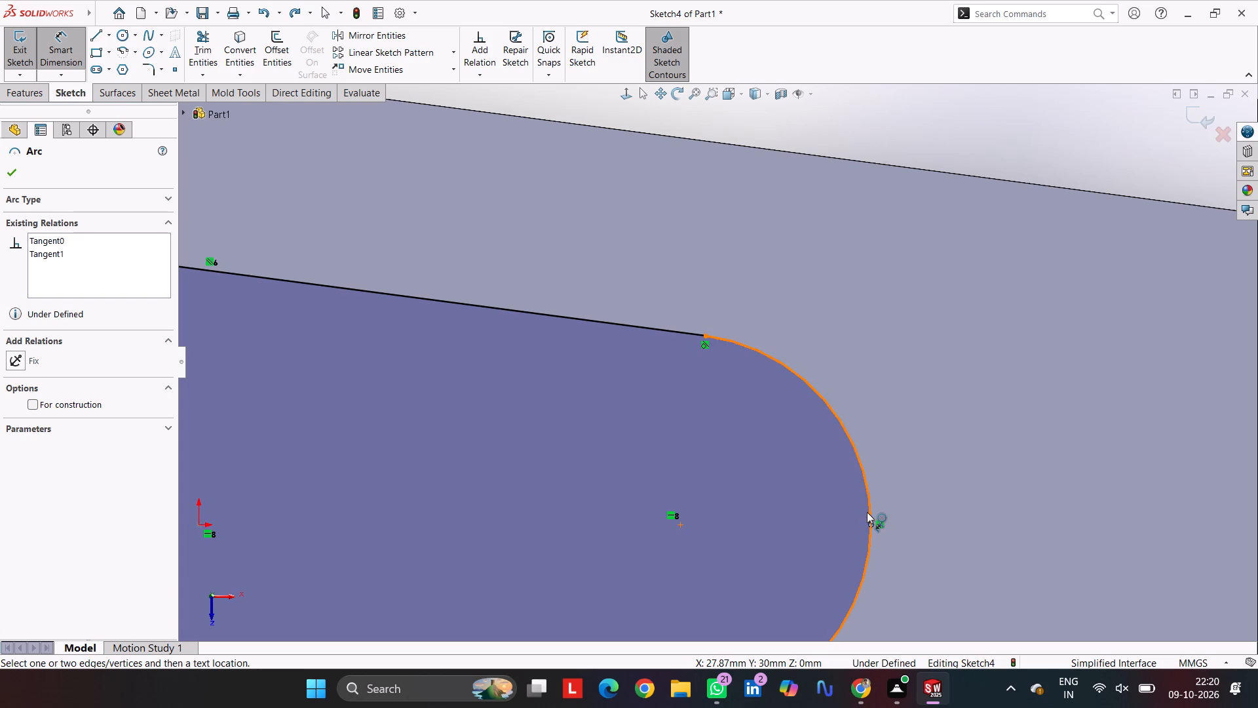
scroll(1109, 450, "up", 7)
scroll(881, 409, "down", 1)
scroll(881, 409, "up", 1)
scroll(875, 407, "down", 6)
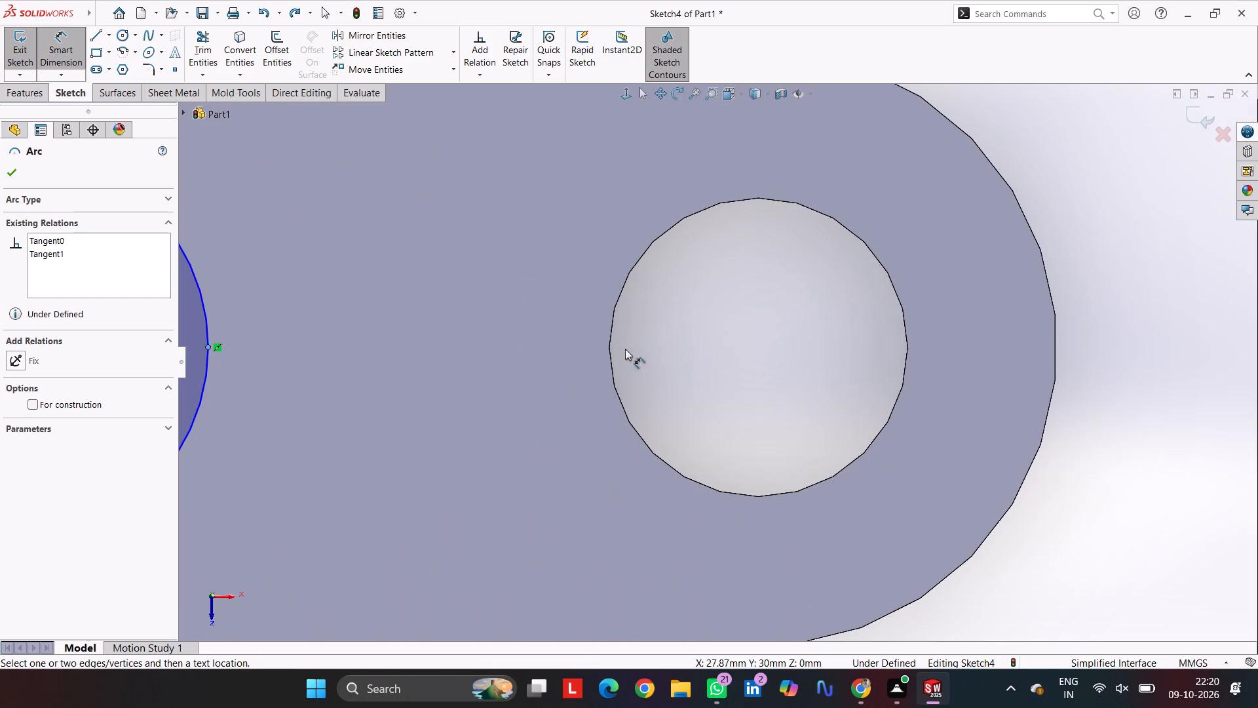
left_click(610, 338)
scroll(607, 375, "up", 4)
left_click(658, 576)
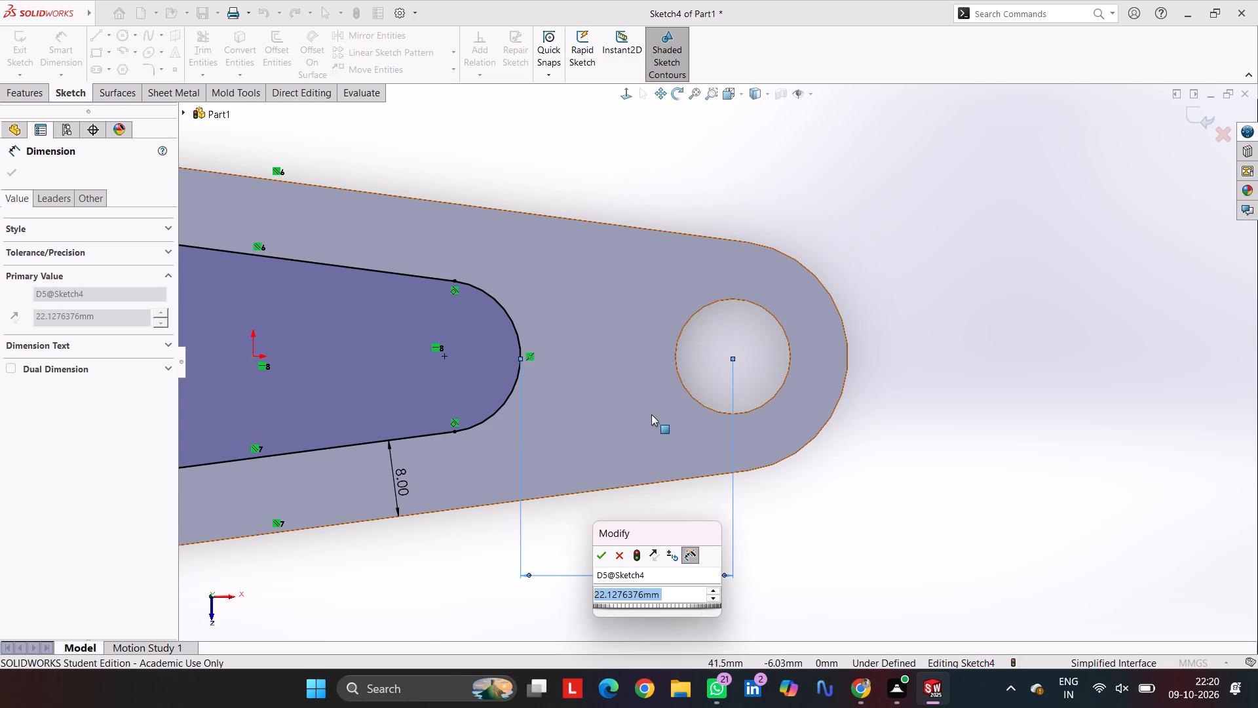
type("14")
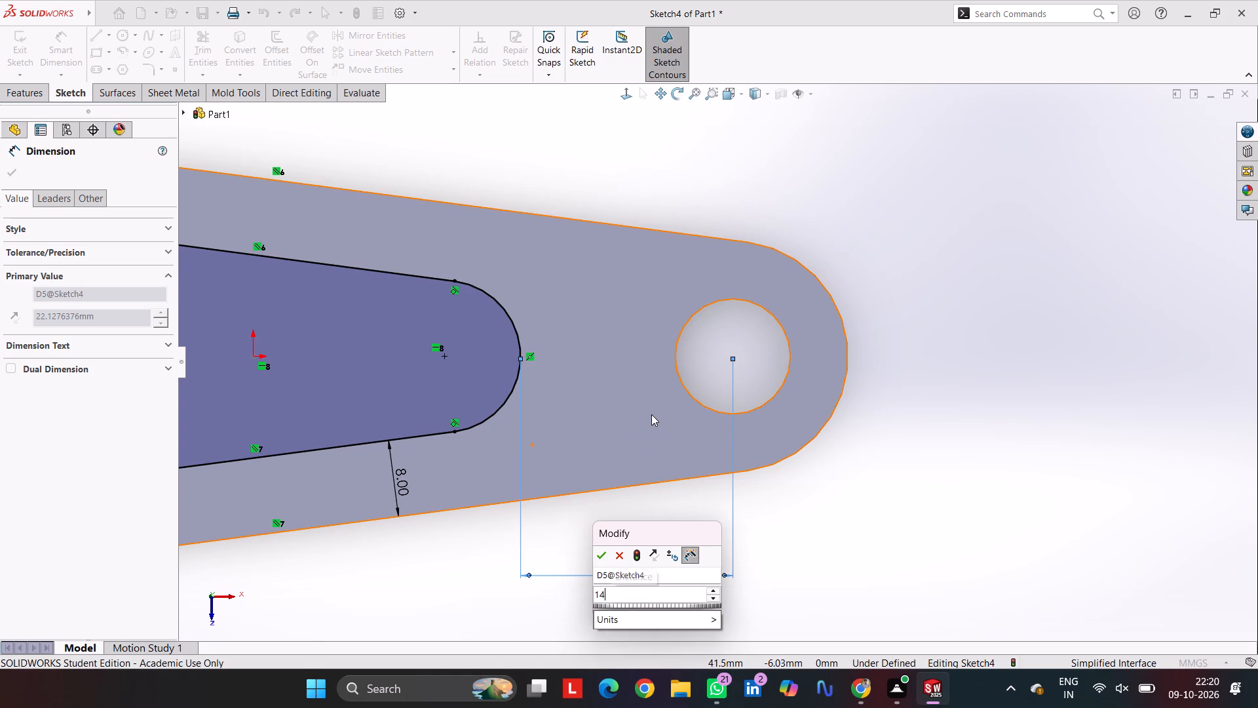
key("Return")
Add a Horizontal relation between the midpoint of the outline's concave arc and the origin.
scroll(626, 376, "up", 3)
scroll(557, 363, "up", 1)
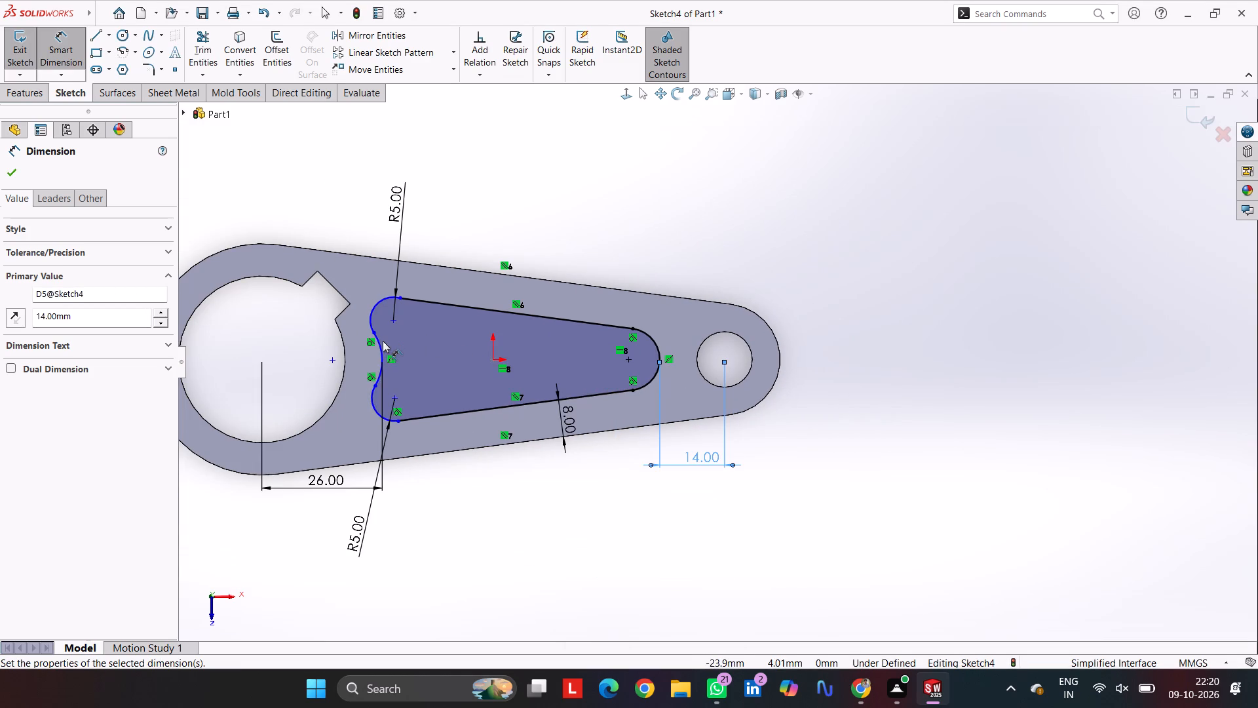
scroll(379, 353, "down", 6)
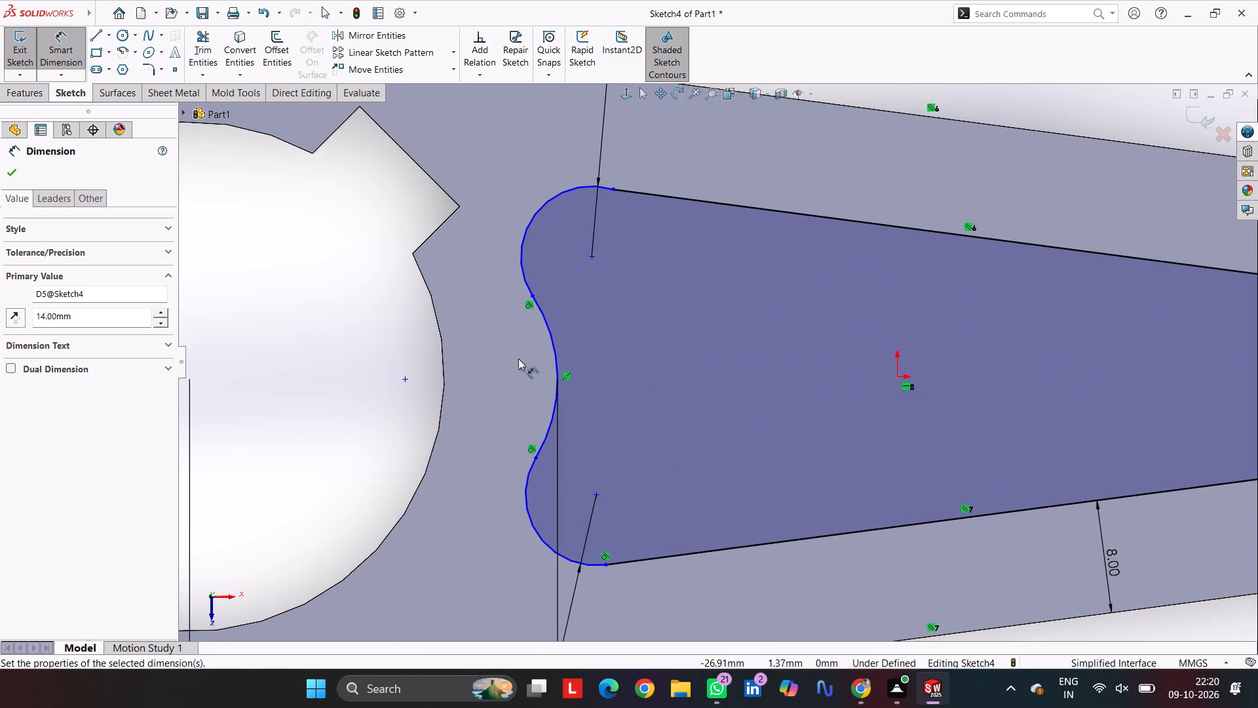
key("Escape")
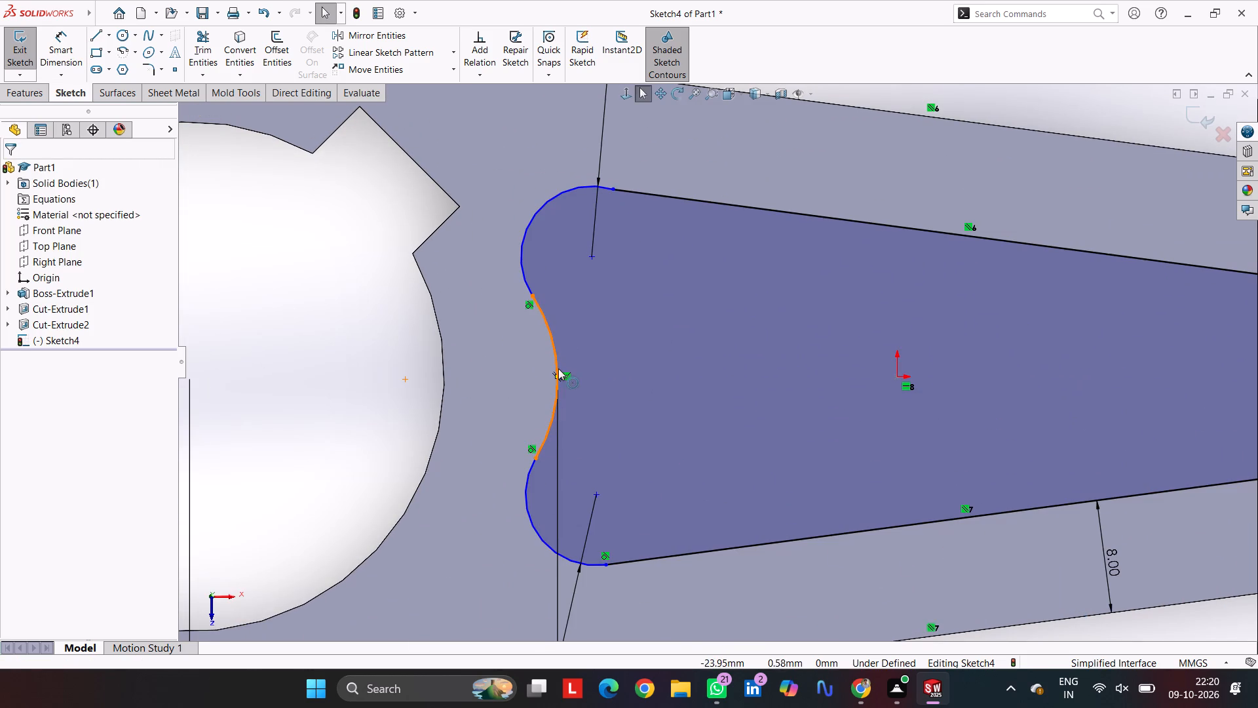
left_click(557, 378)
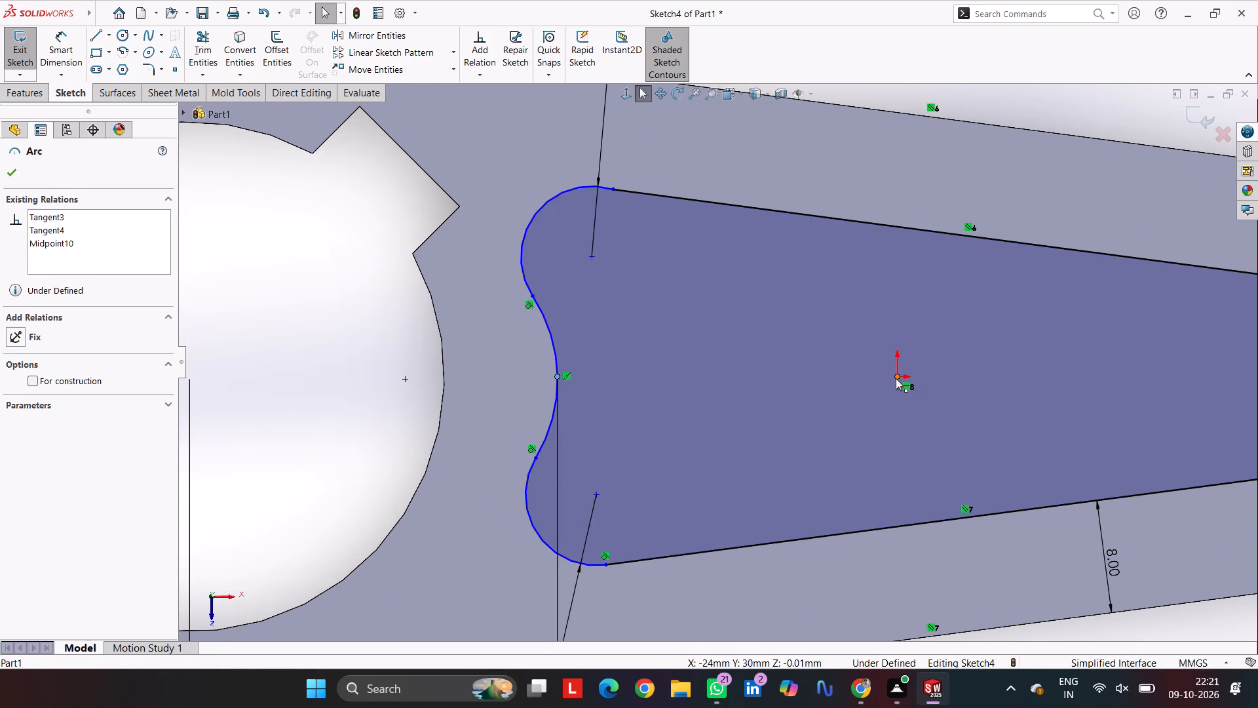
left_click(896, 378, "ctrl")
left_click(48, 401)
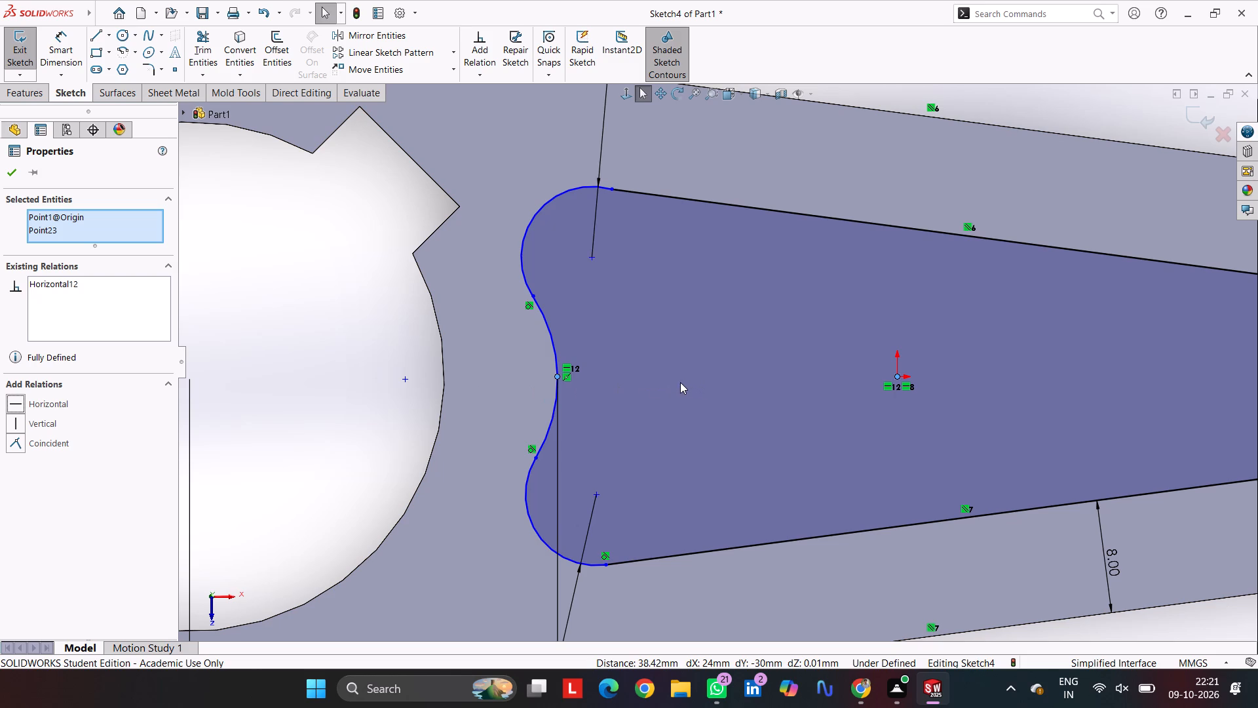
key("Escape")
key("Escape")
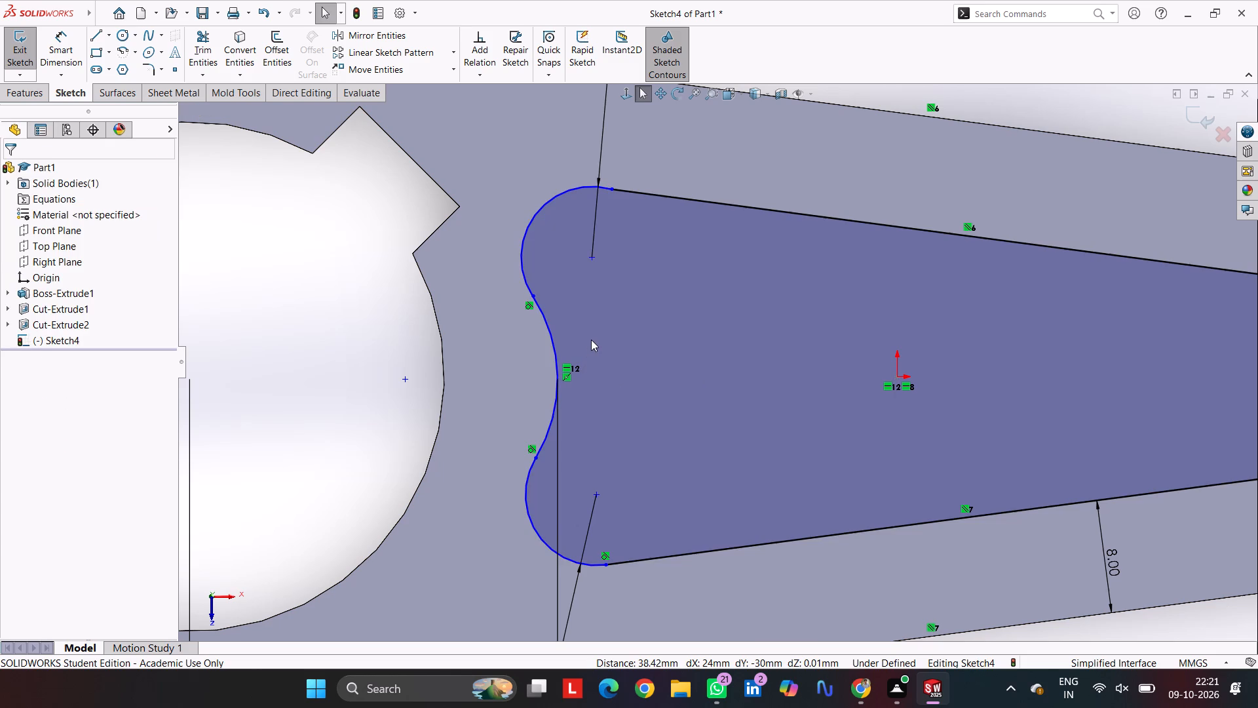
key("Escape")
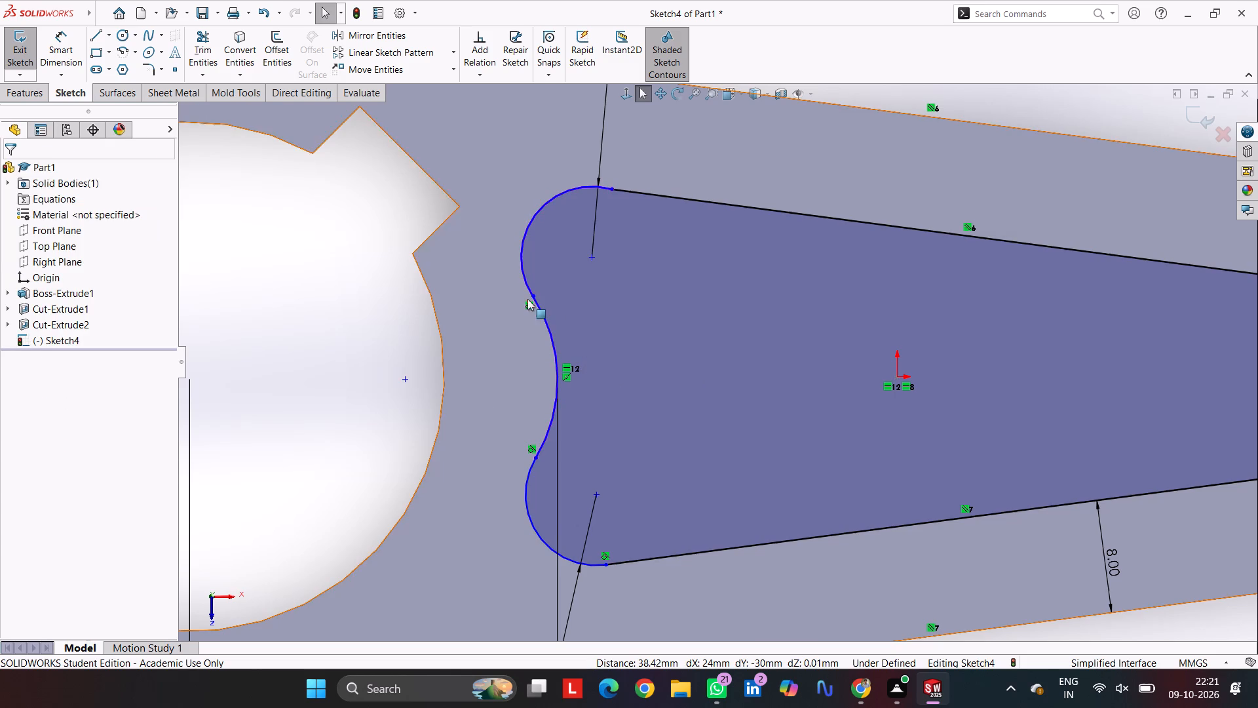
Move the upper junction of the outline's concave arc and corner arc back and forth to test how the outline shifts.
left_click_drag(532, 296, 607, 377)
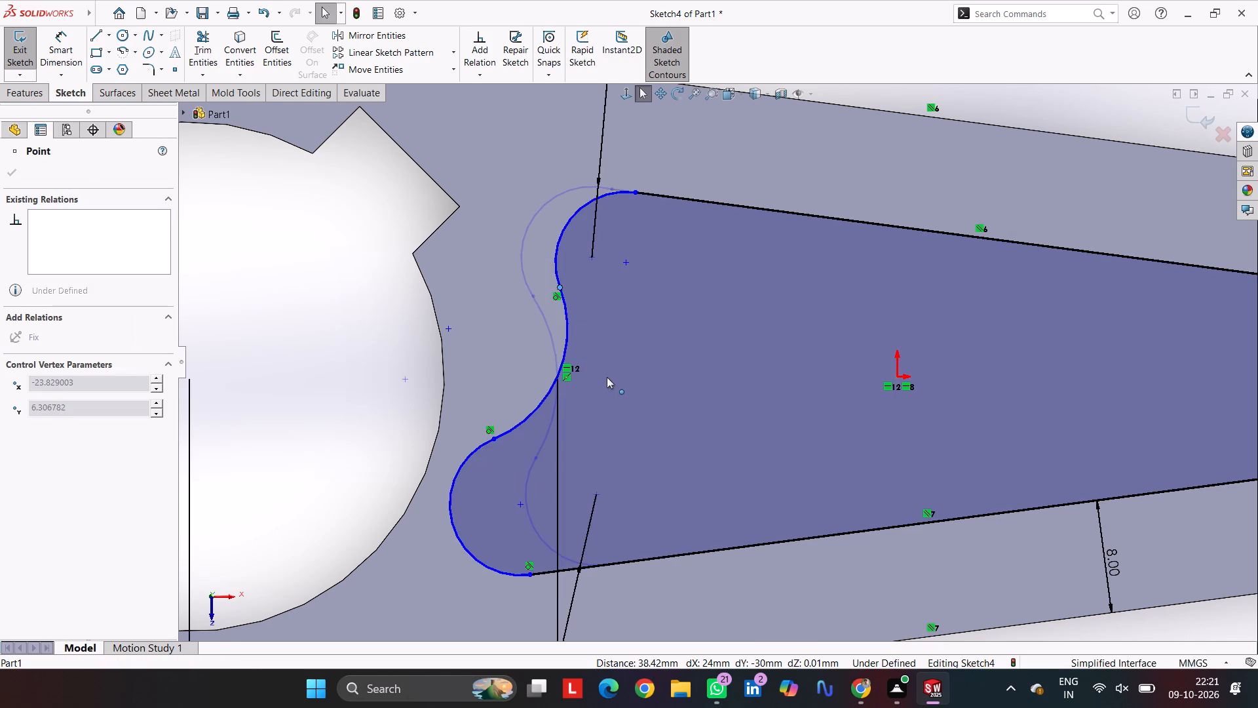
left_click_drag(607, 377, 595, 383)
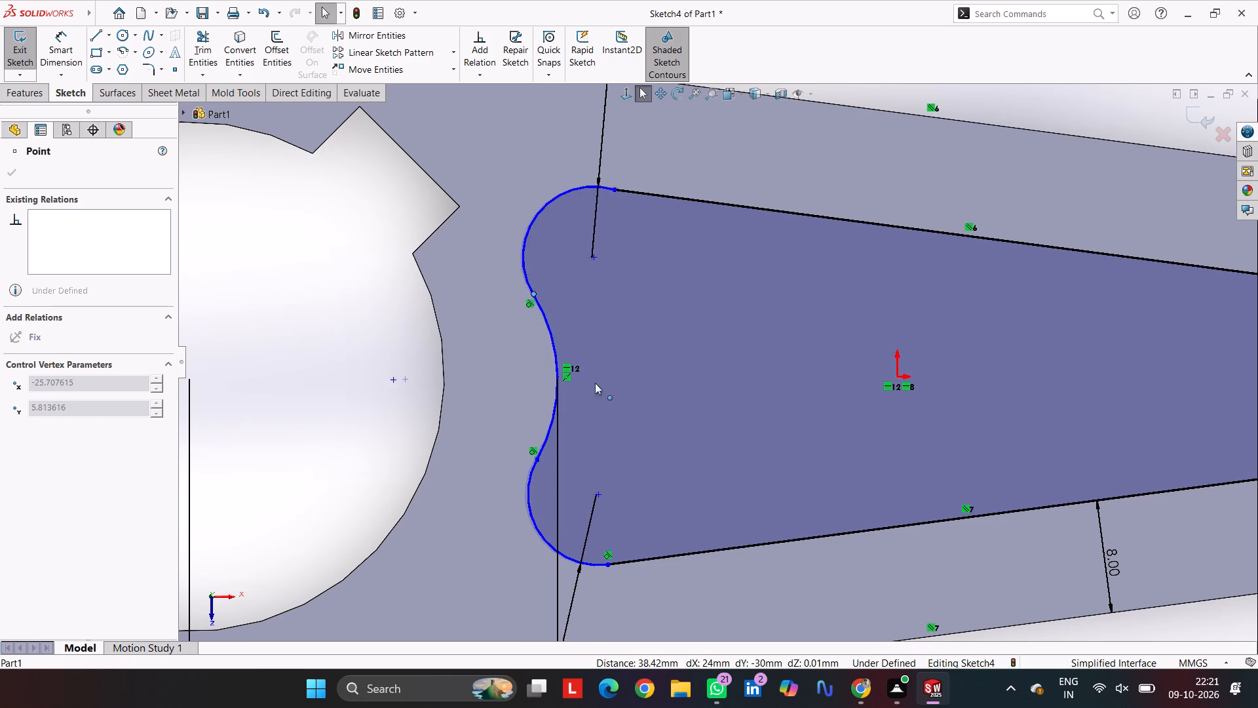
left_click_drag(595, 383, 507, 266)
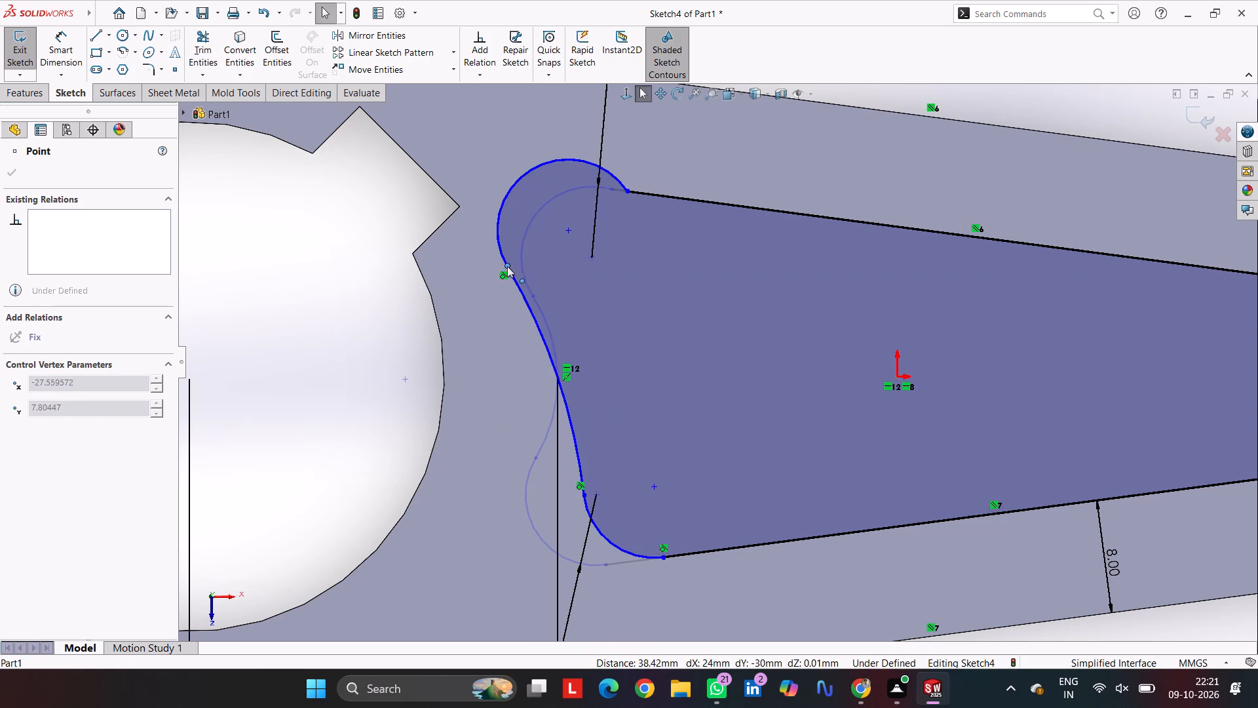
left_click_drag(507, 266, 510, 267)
Add a Tangent relation between the outline's upper corner arc at the wide end and its upper straight line.
left_click(612, 173)
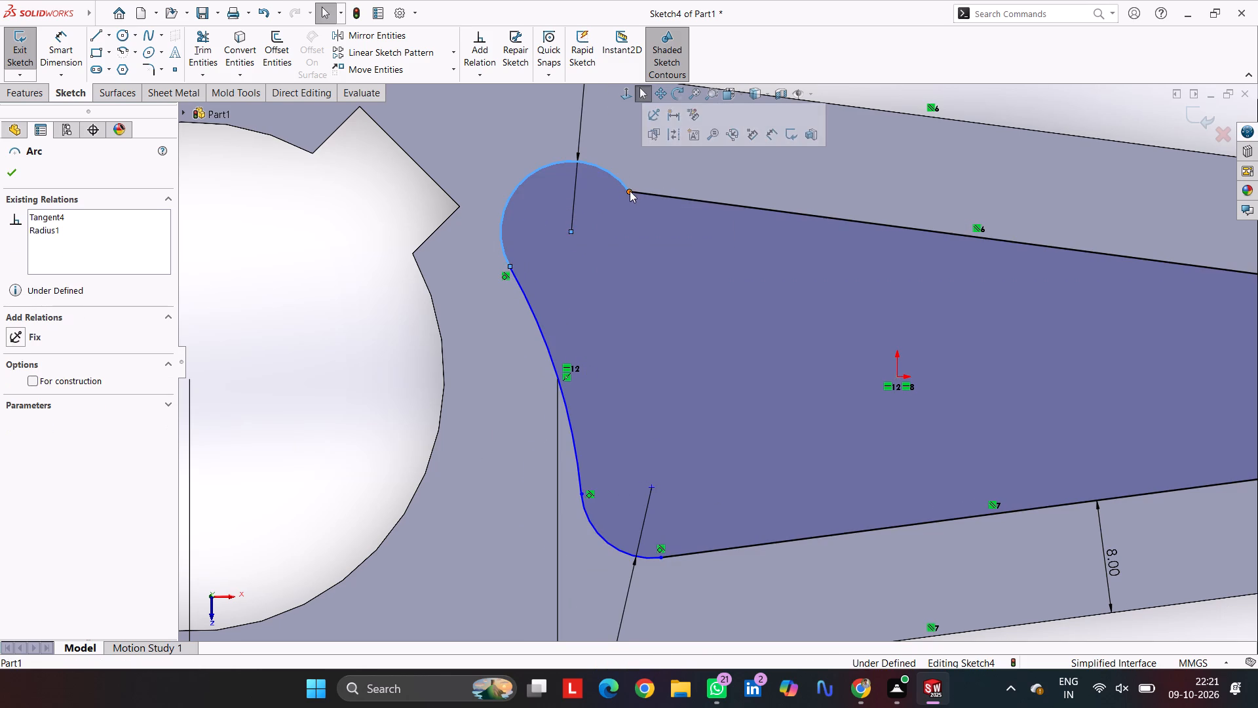
left_click(647, 195, "ctrl")
left_click(43, 403)
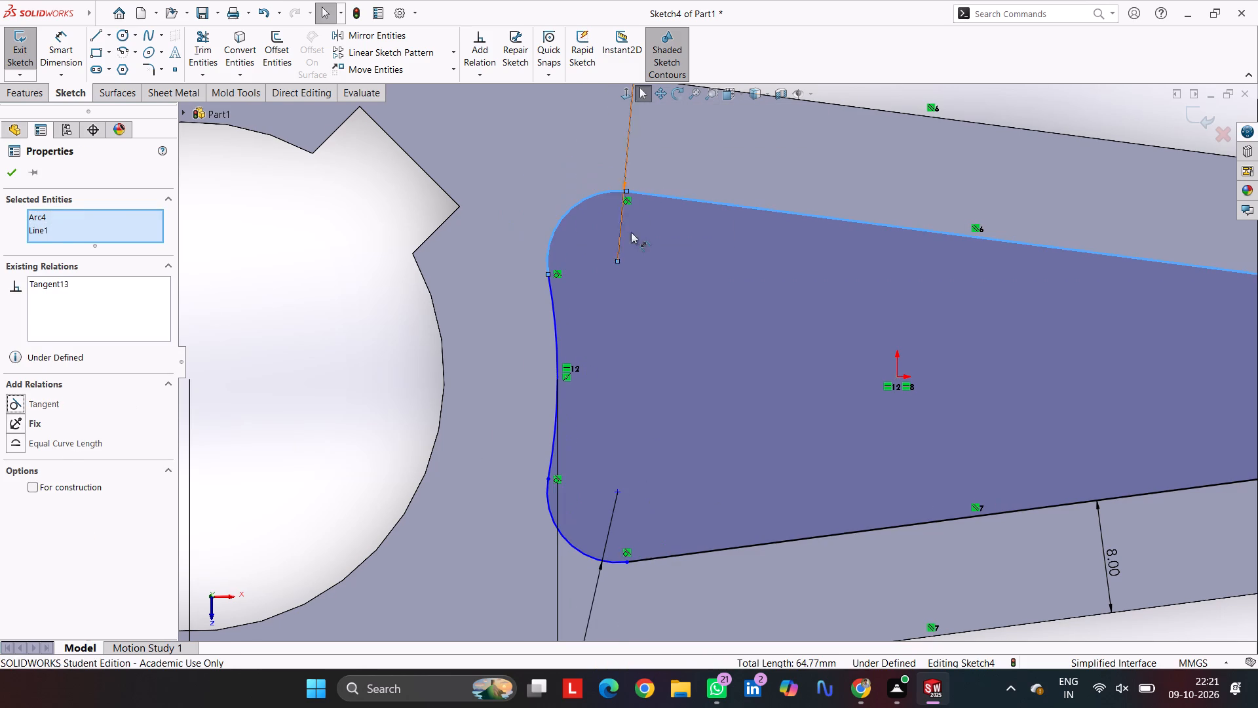
left_click(733, 138)
left_click(701, 437)
left_click(725, 566)
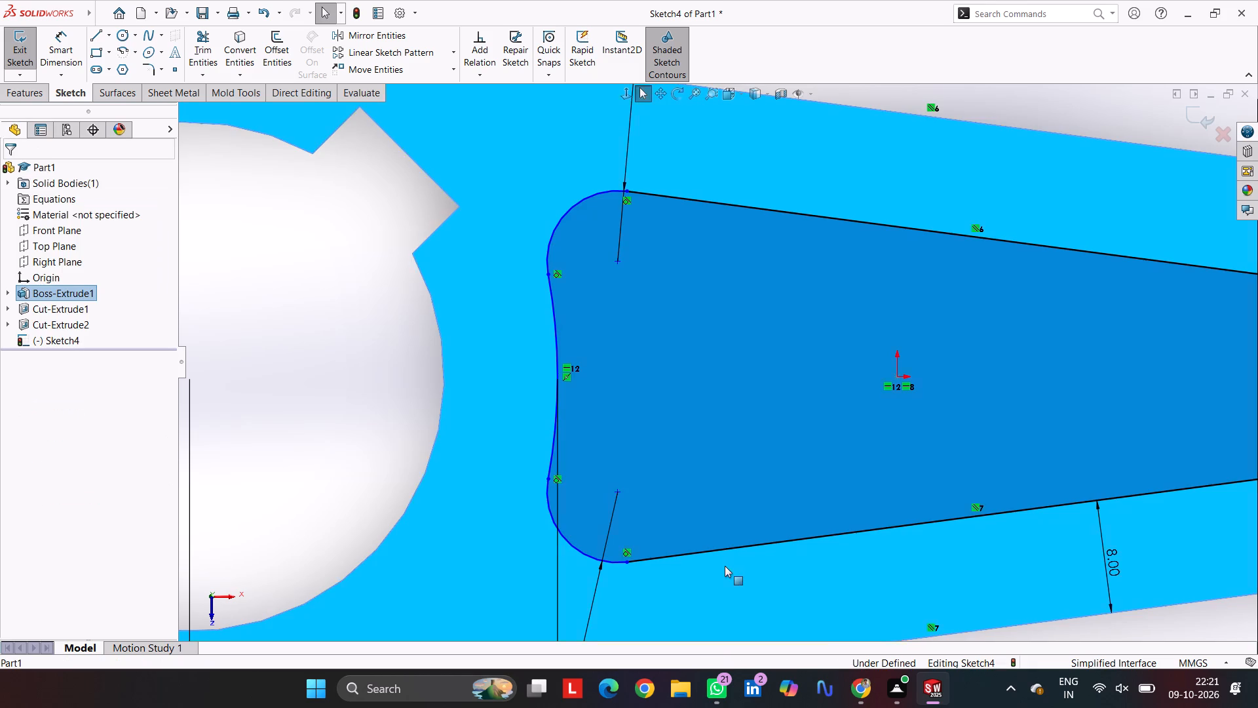
left_click(735, 589)
key("Escape")
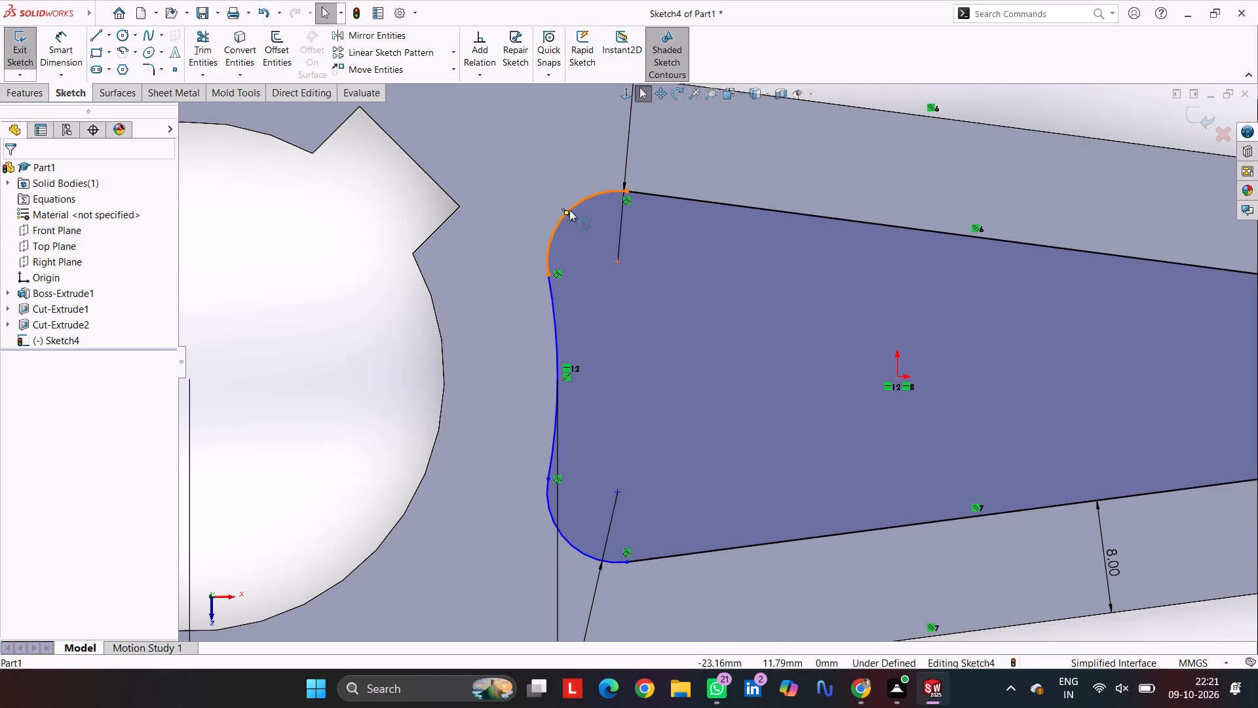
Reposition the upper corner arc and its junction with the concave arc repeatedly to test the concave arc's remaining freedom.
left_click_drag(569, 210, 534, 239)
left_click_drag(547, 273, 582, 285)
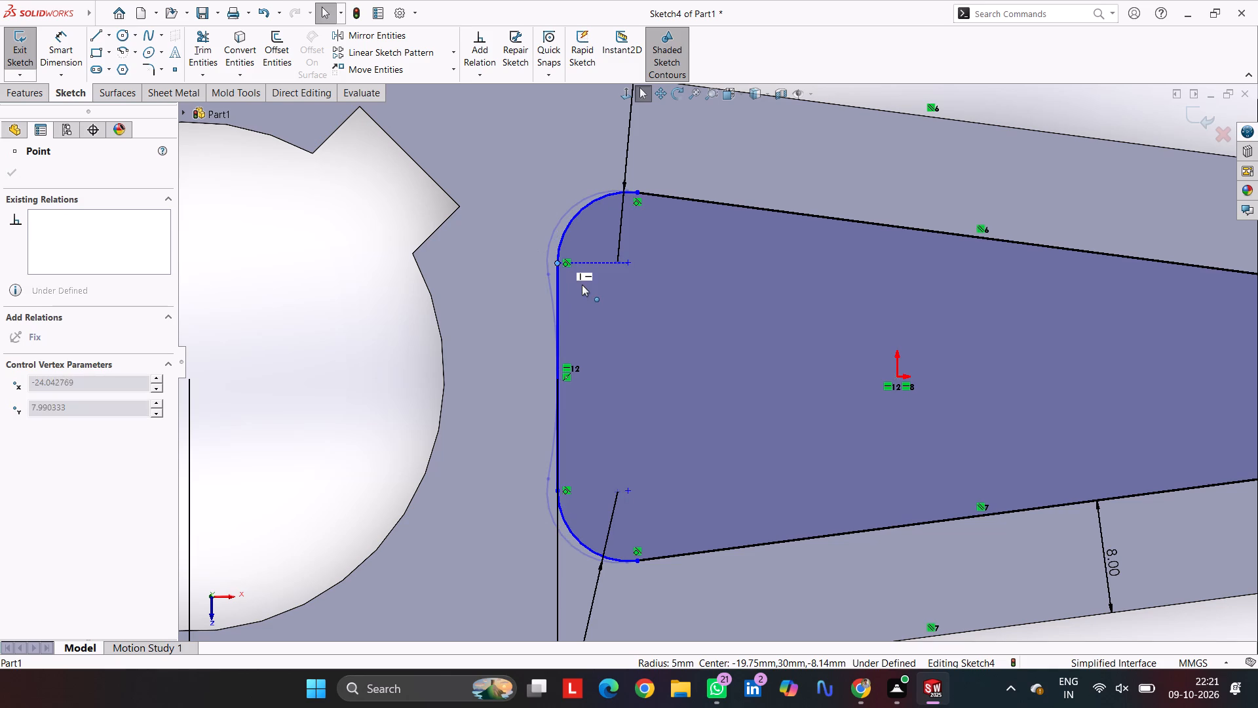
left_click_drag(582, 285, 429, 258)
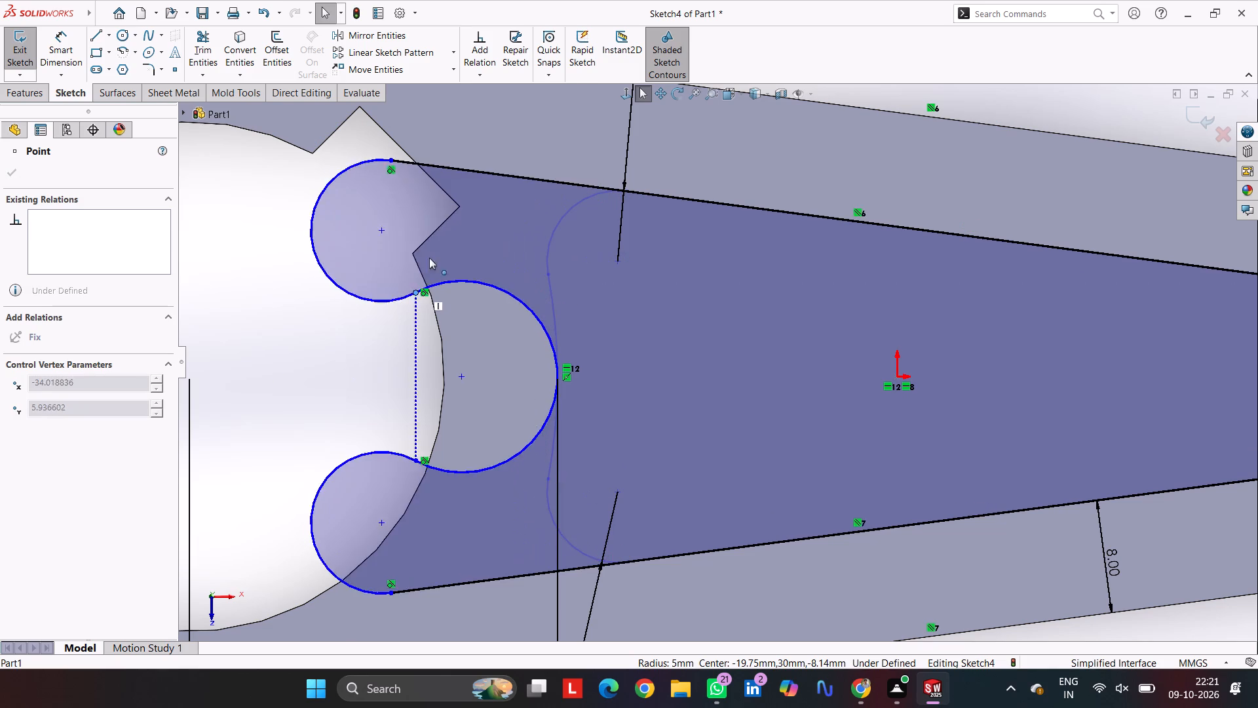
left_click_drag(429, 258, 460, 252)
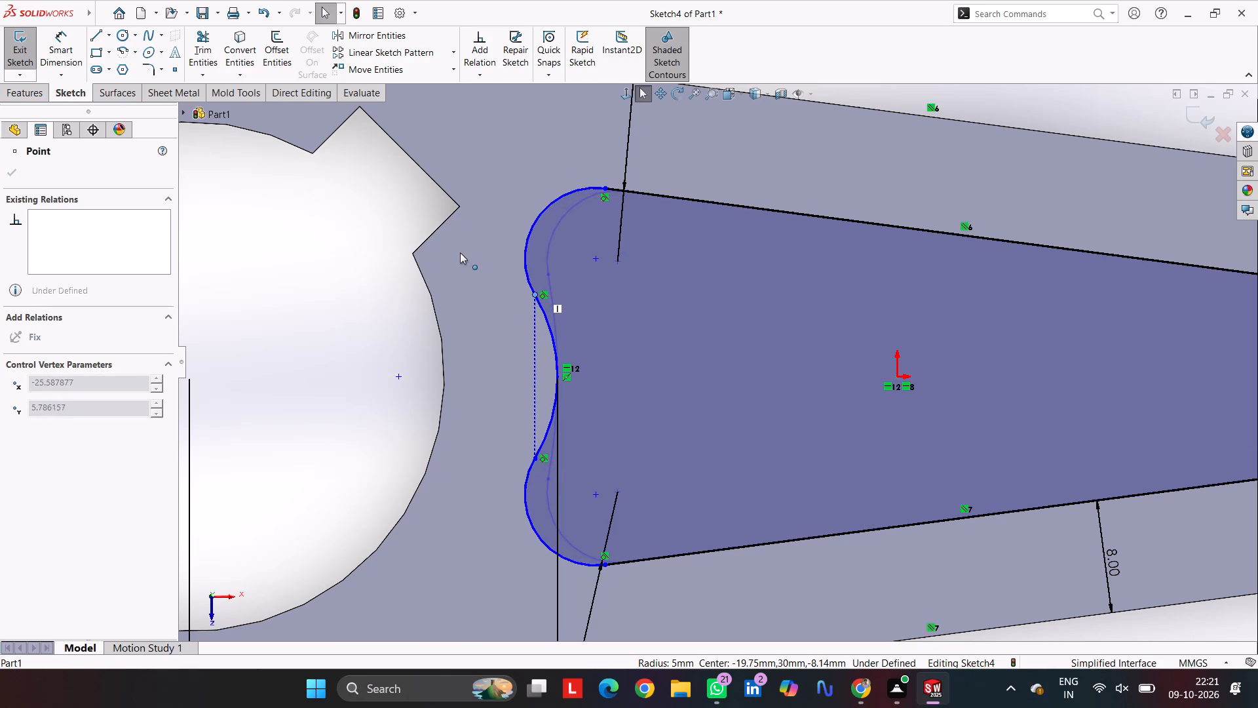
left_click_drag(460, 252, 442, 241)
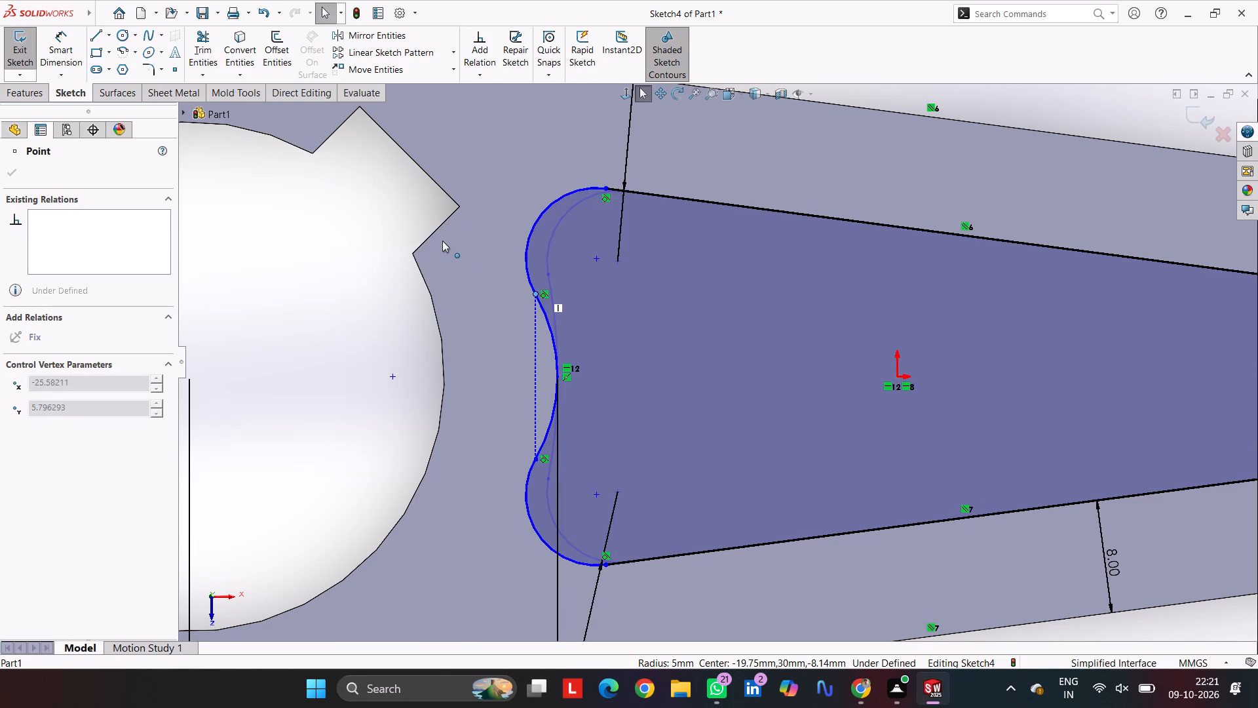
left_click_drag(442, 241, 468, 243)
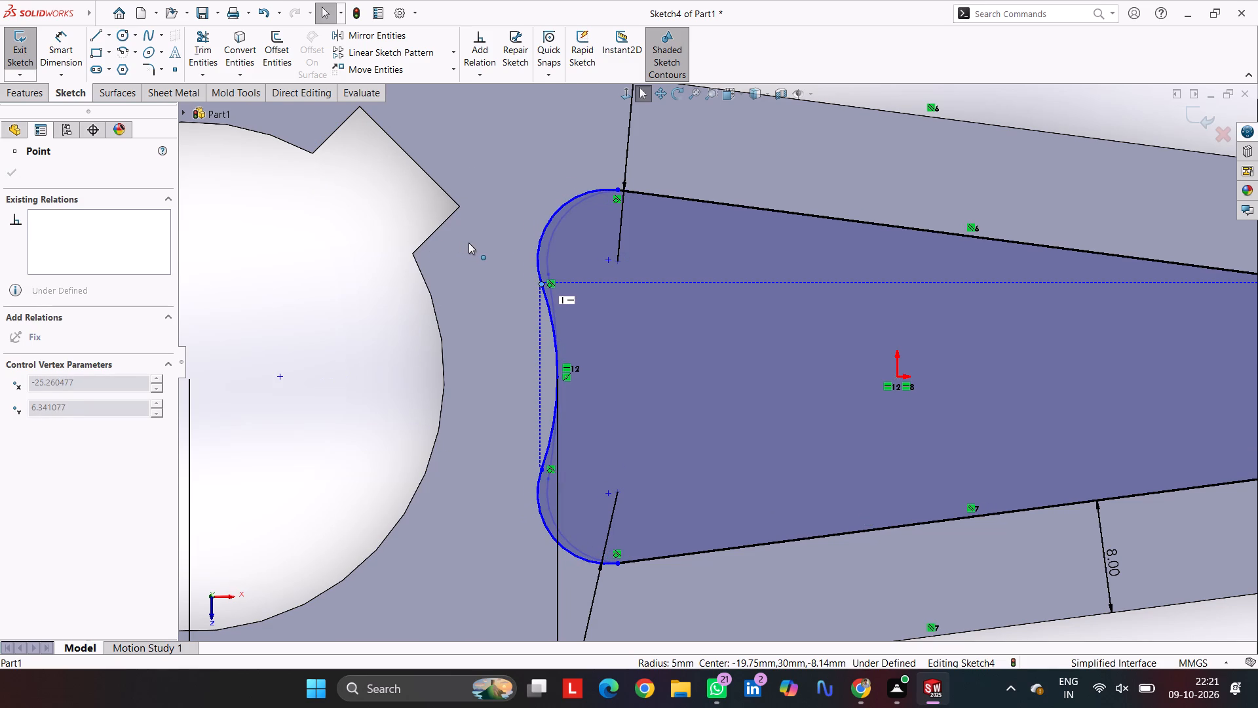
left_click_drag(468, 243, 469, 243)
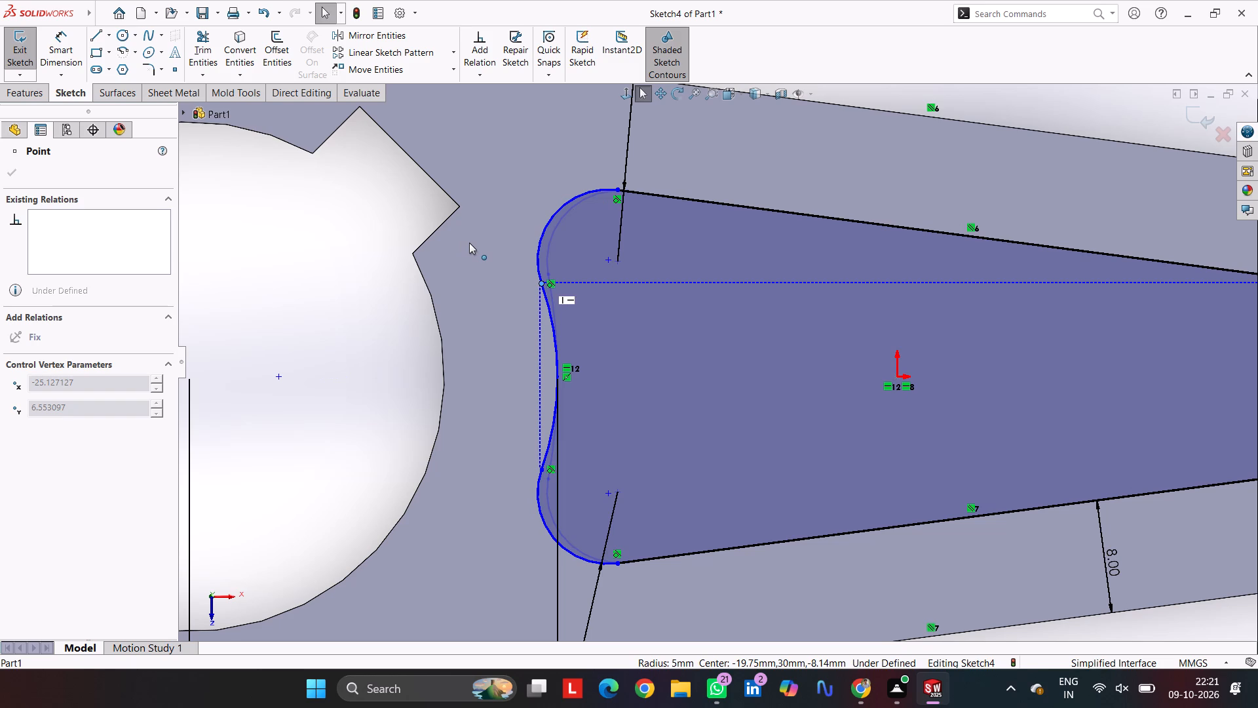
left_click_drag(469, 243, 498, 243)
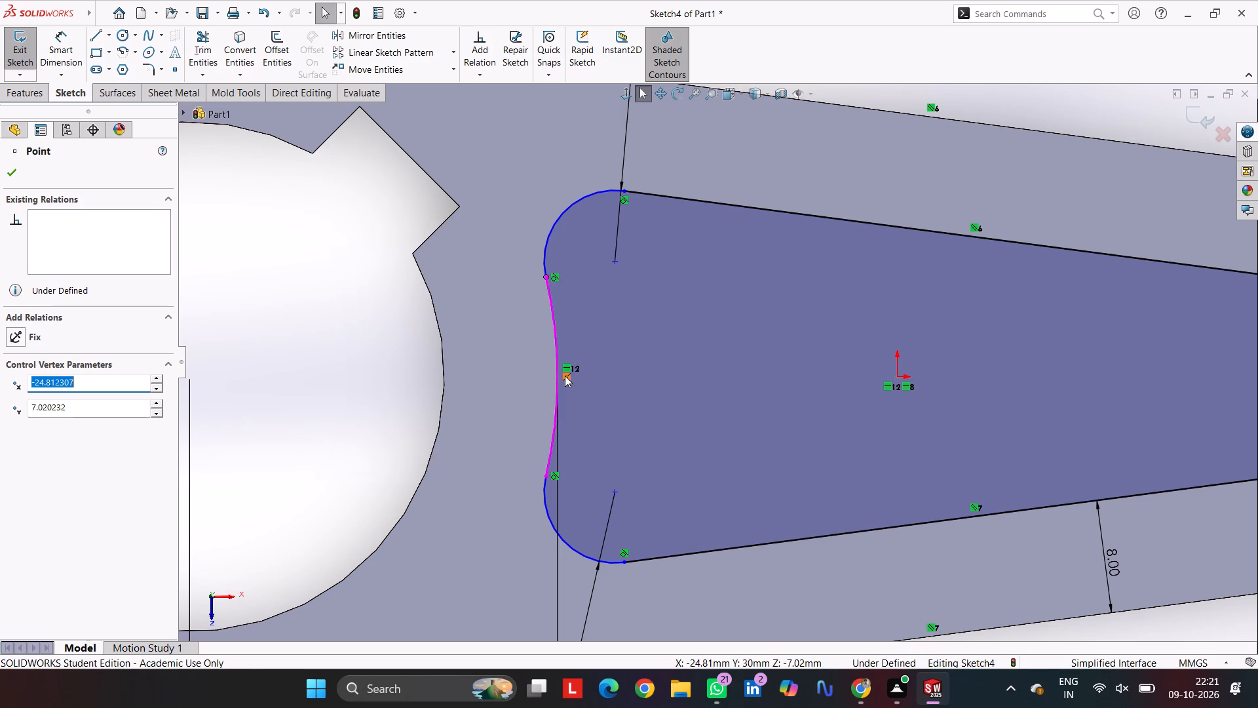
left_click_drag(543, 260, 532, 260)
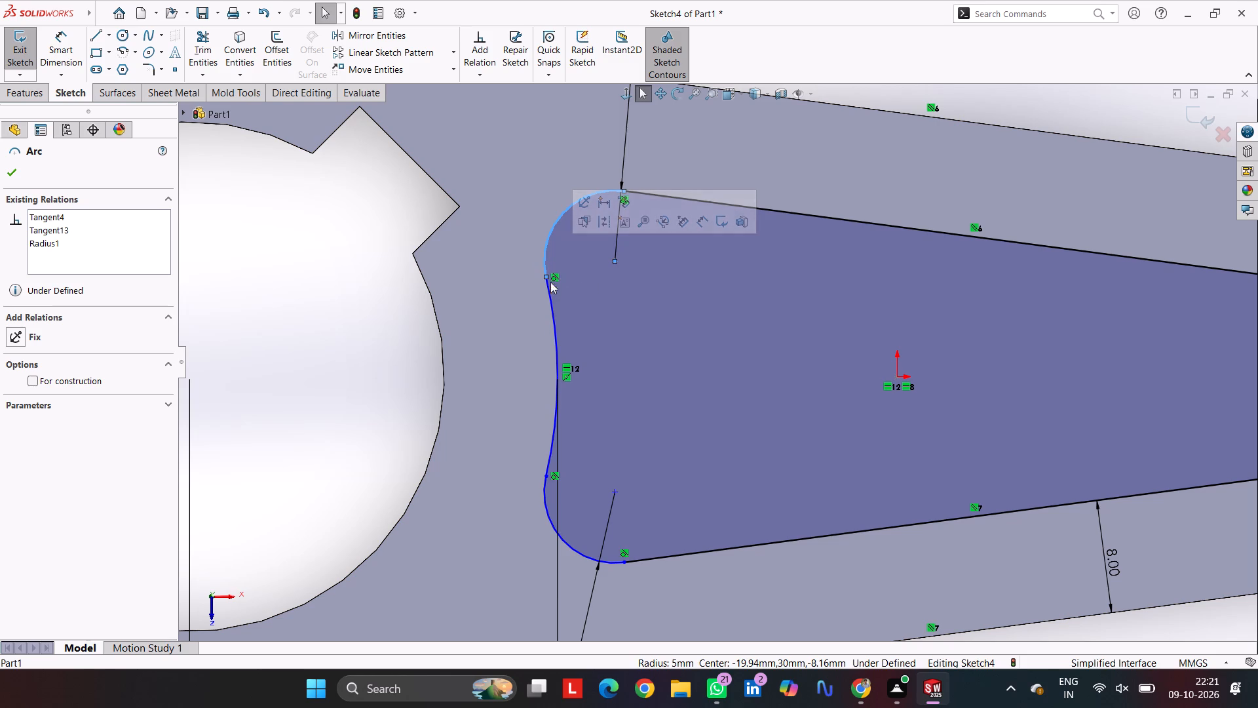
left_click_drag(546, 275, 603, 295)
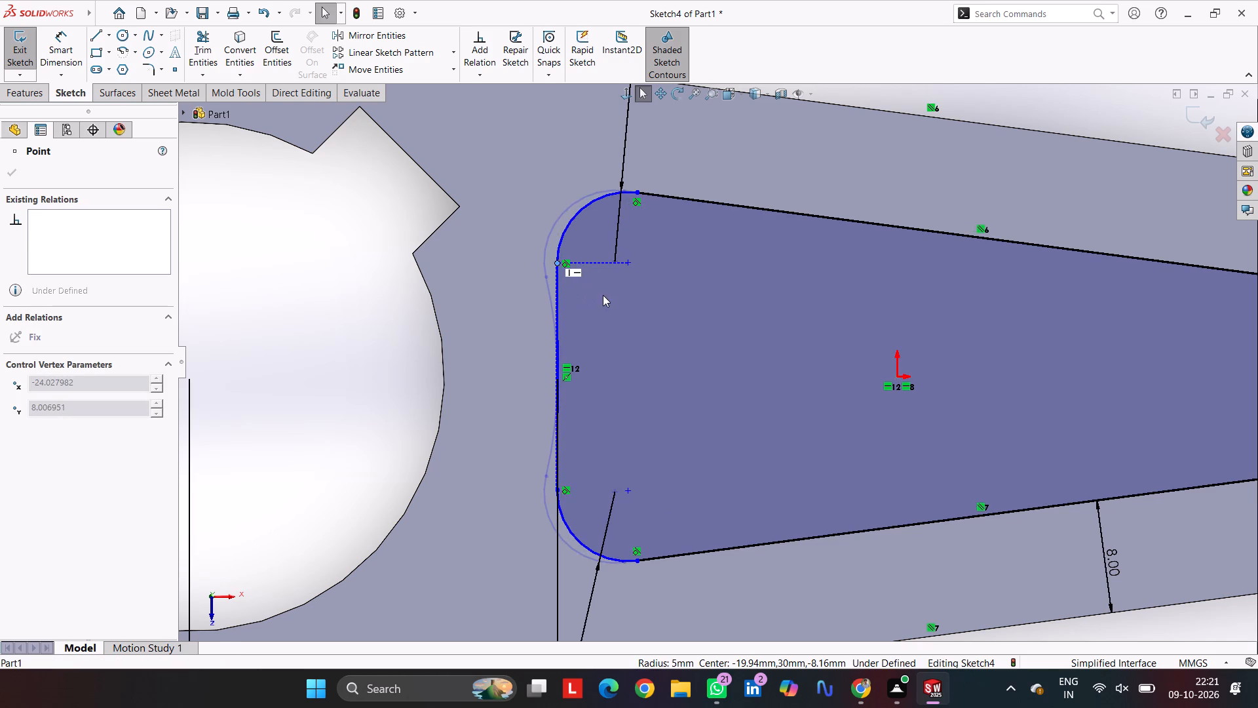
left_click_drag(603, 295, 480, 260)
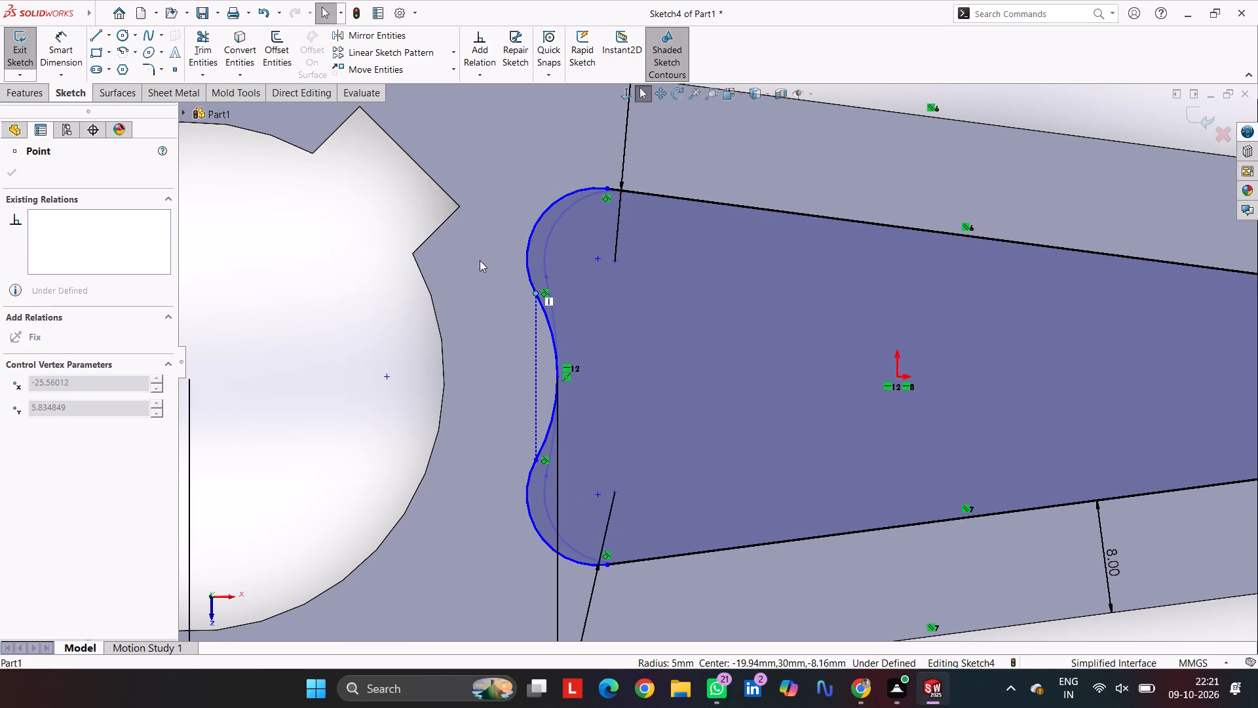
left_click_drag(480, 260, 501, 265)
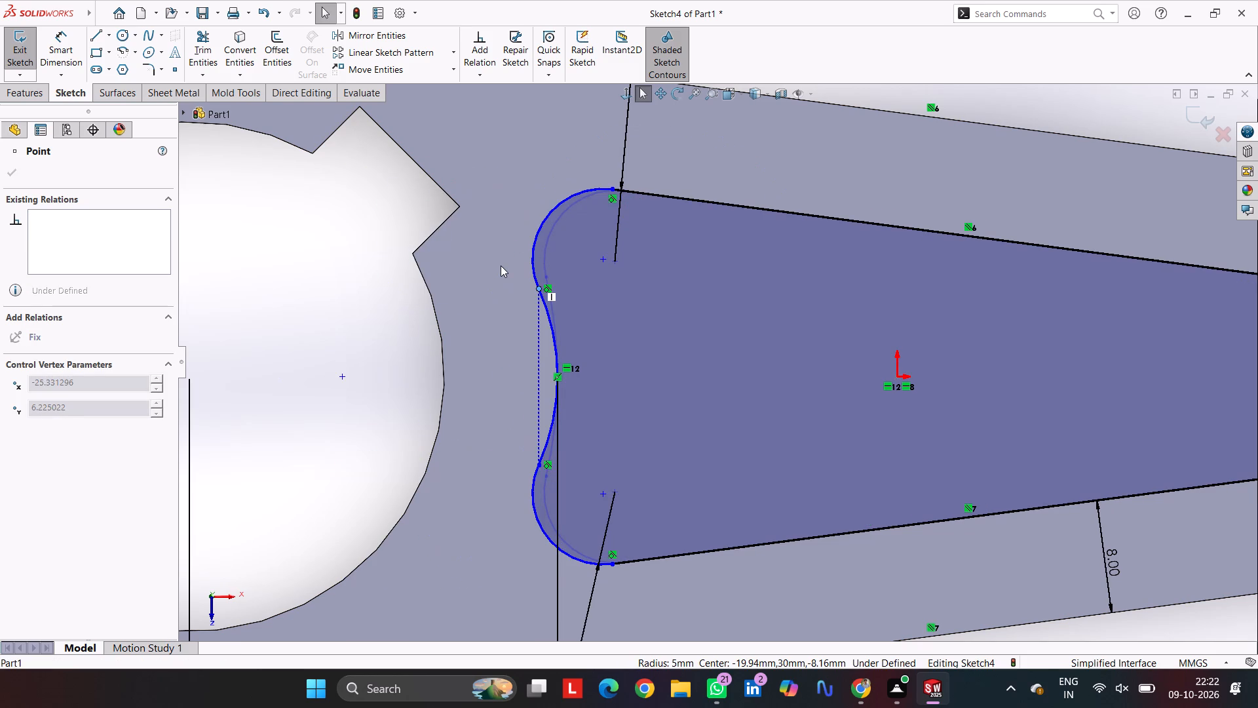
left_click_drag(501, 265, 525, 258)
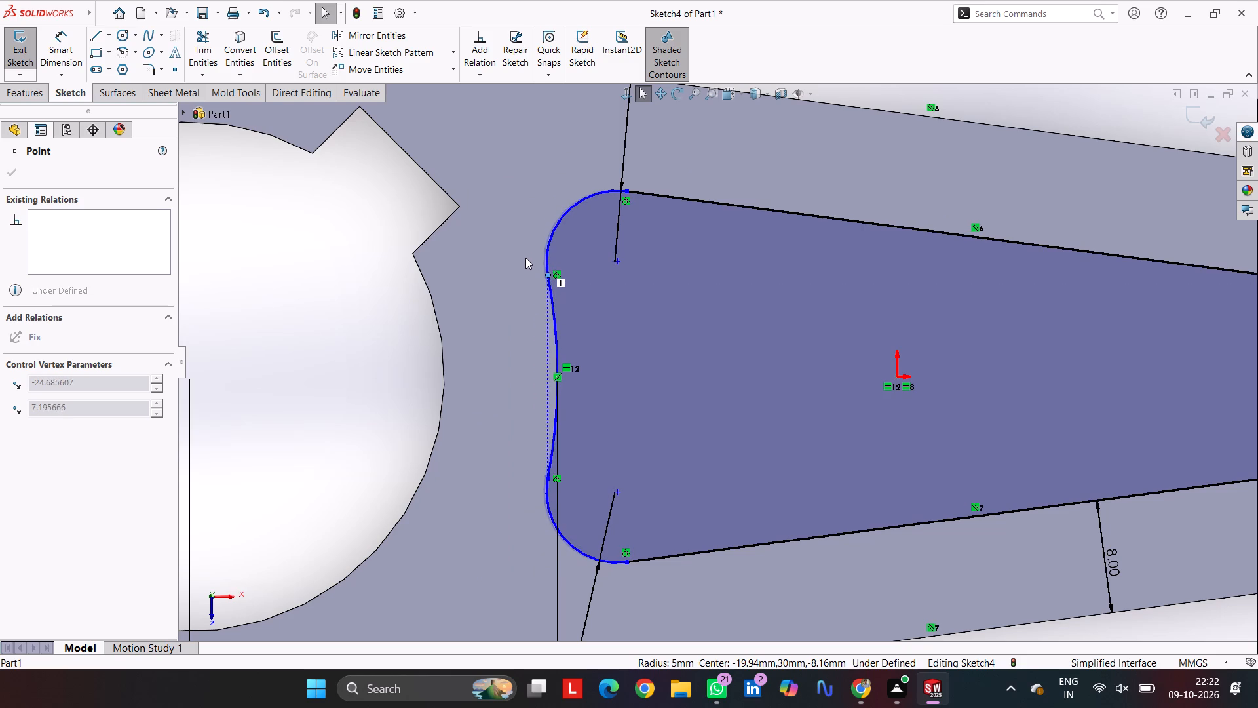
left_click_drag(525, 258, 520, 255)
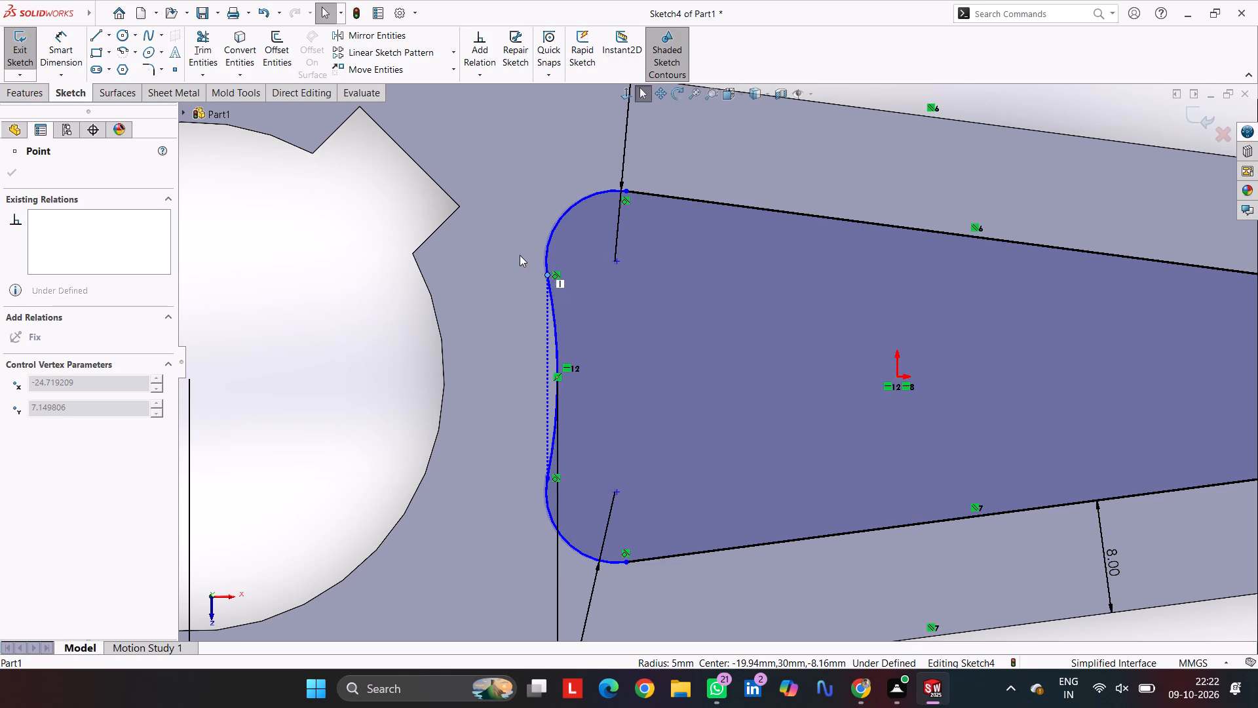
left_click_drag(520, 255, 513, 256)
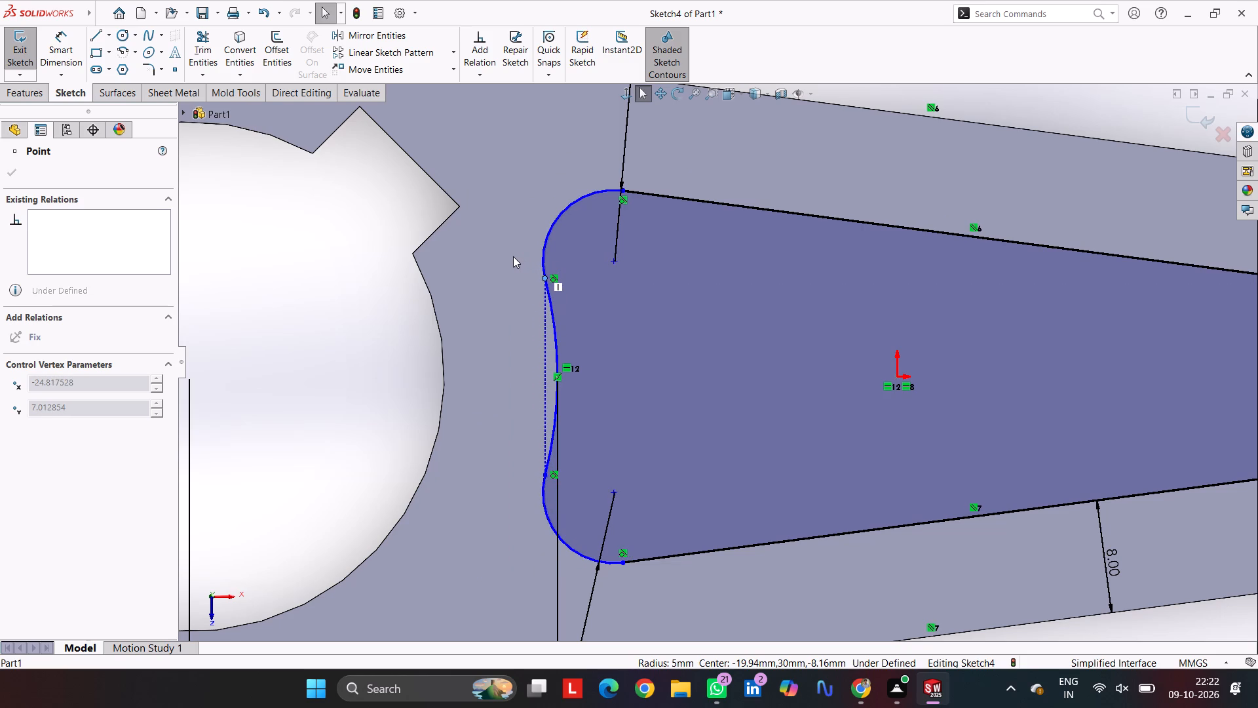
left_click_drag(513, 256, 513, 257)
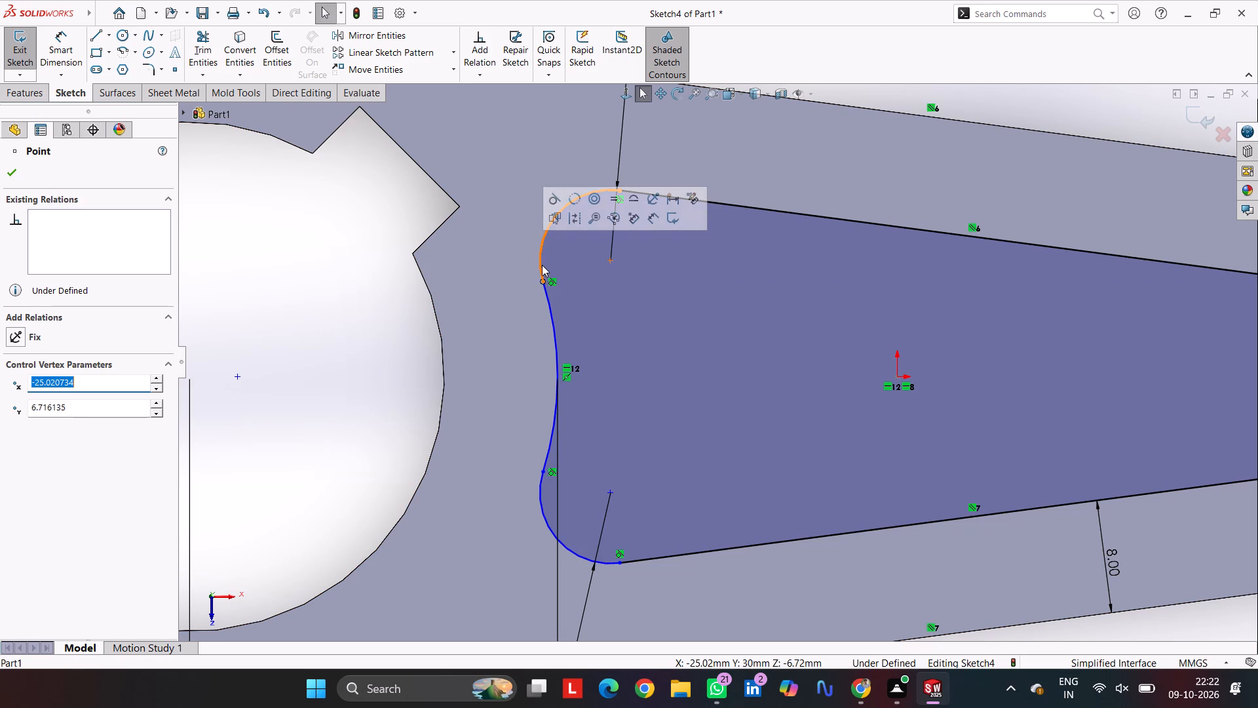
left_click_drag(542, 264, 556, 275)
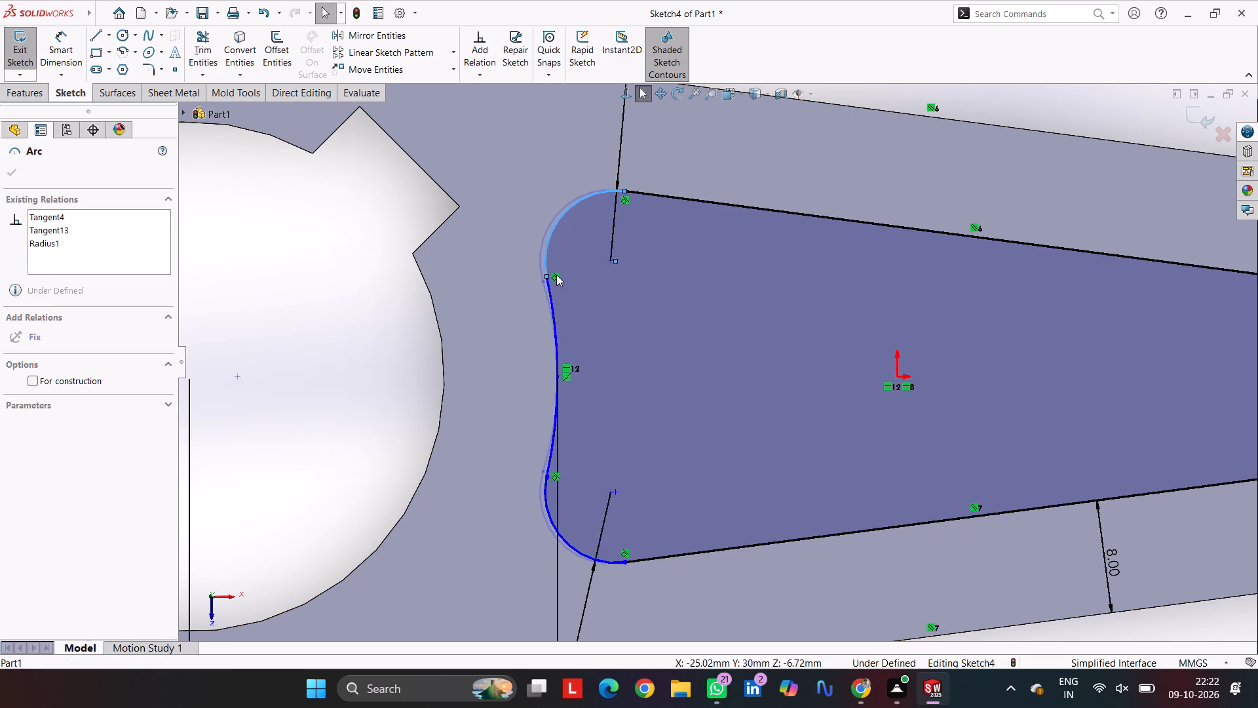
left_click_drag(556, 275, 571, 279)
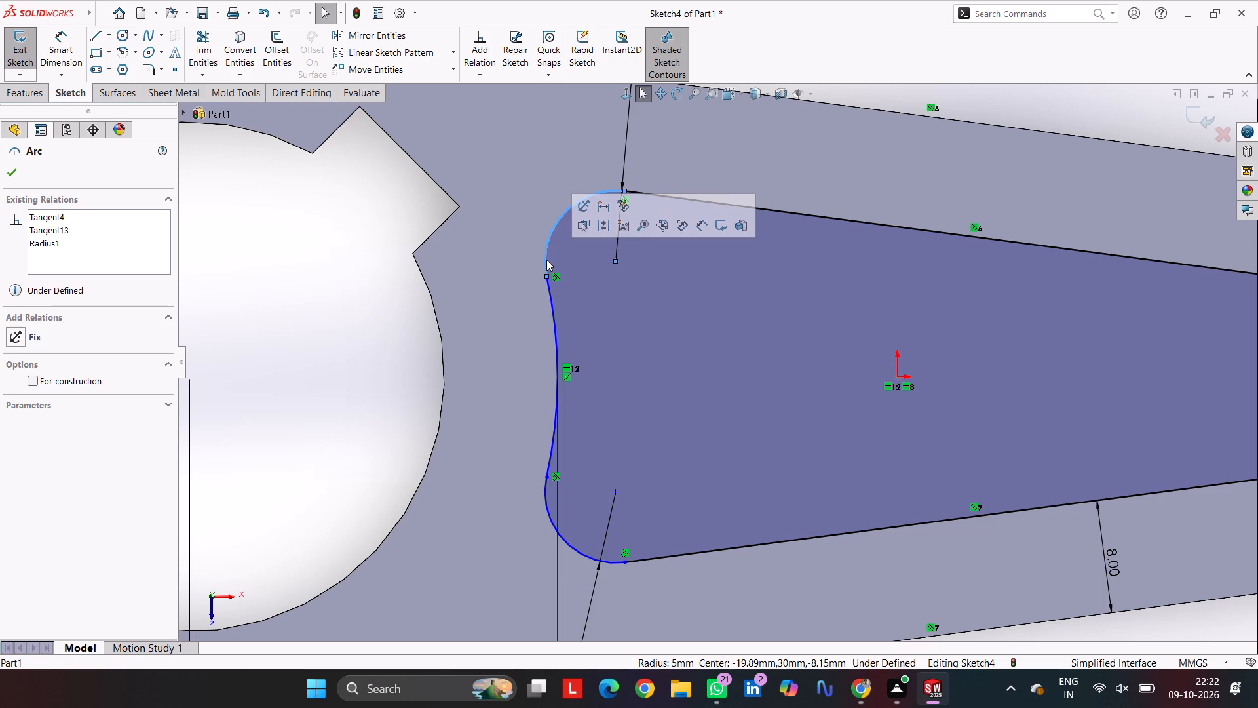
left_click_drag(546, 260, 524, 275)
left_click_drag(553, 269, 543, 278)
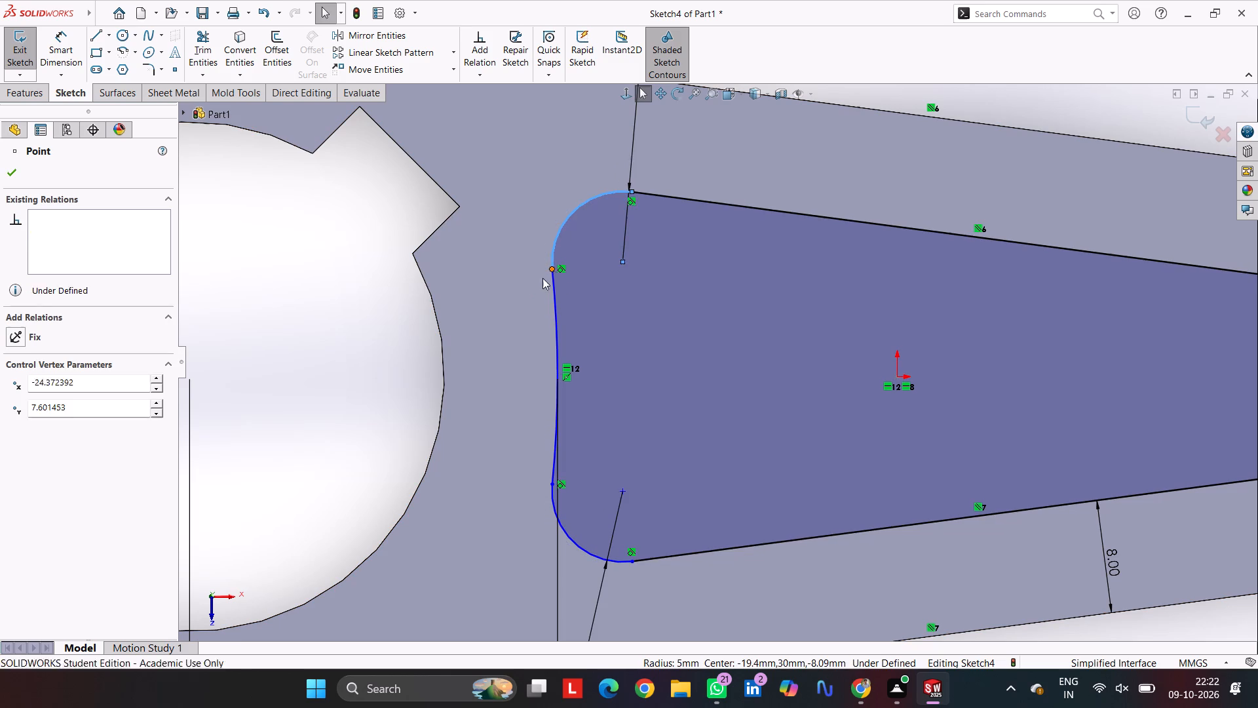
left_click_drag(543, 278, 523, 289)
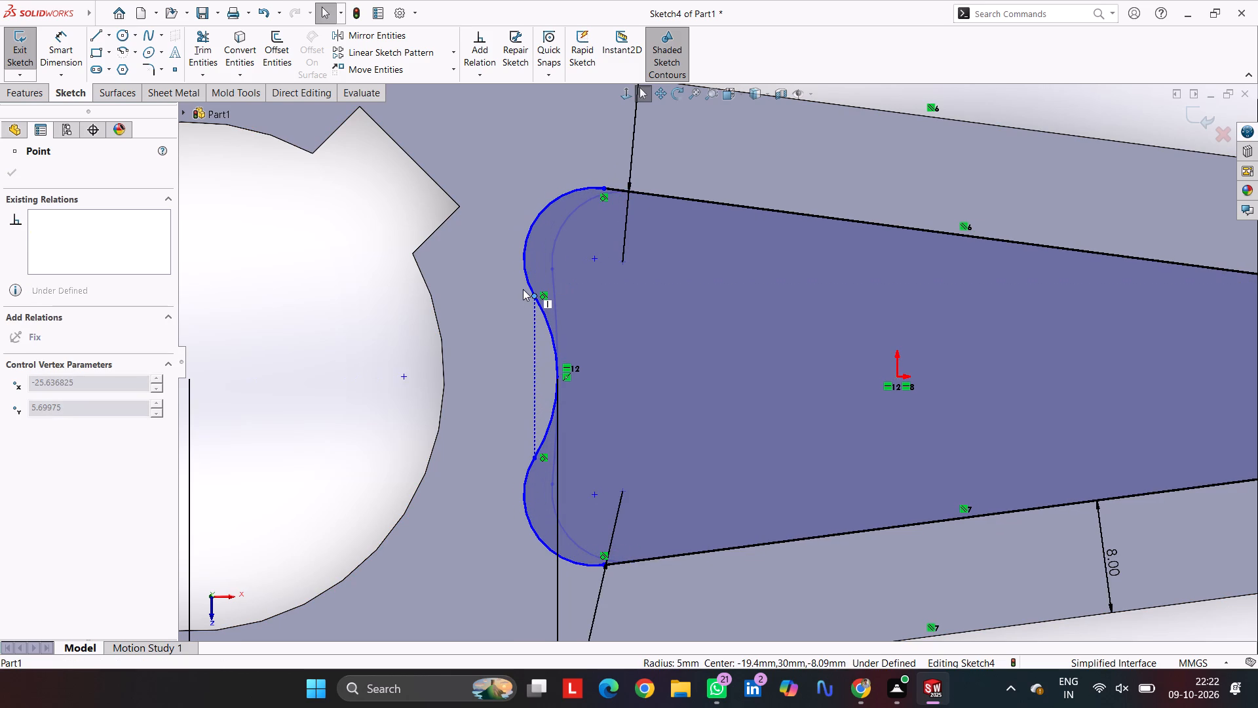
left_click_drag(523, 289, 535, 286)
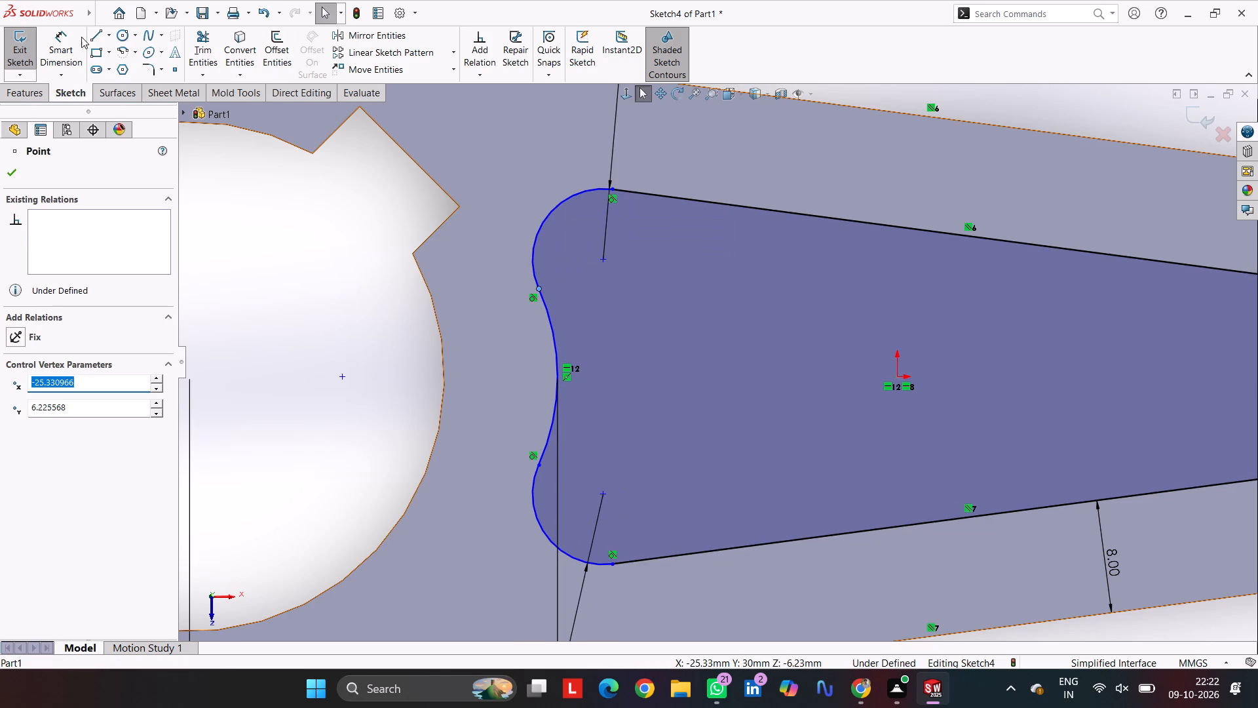
Dimension the radius of the outline's concave arc, enter 255 mm, and undo that value.
left_click(60, 43)
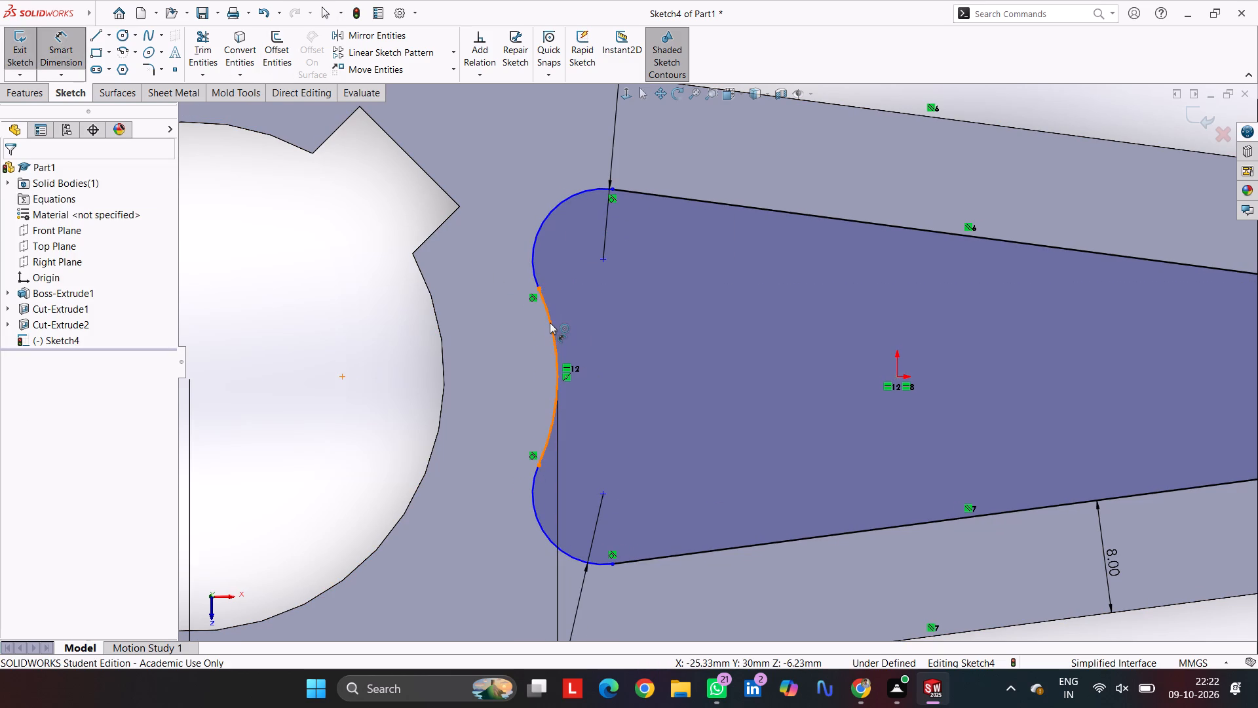
left_click(550, 324)
left_click(496, 332)
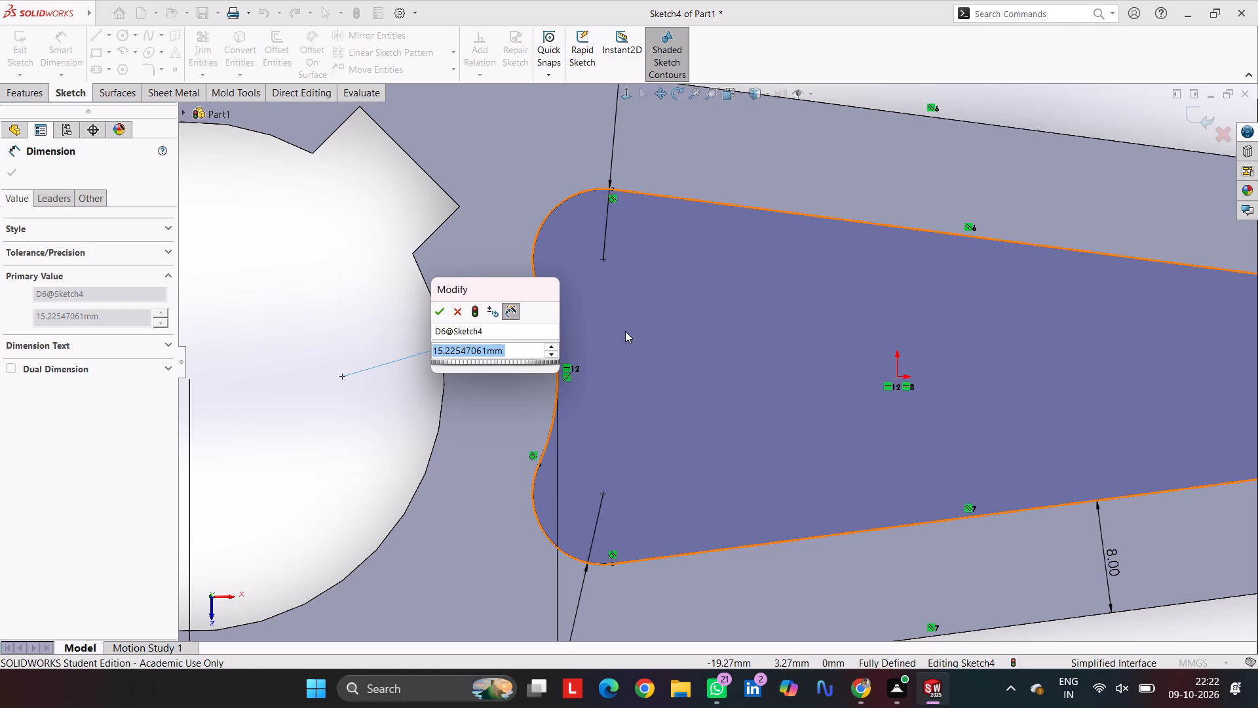
key("2")
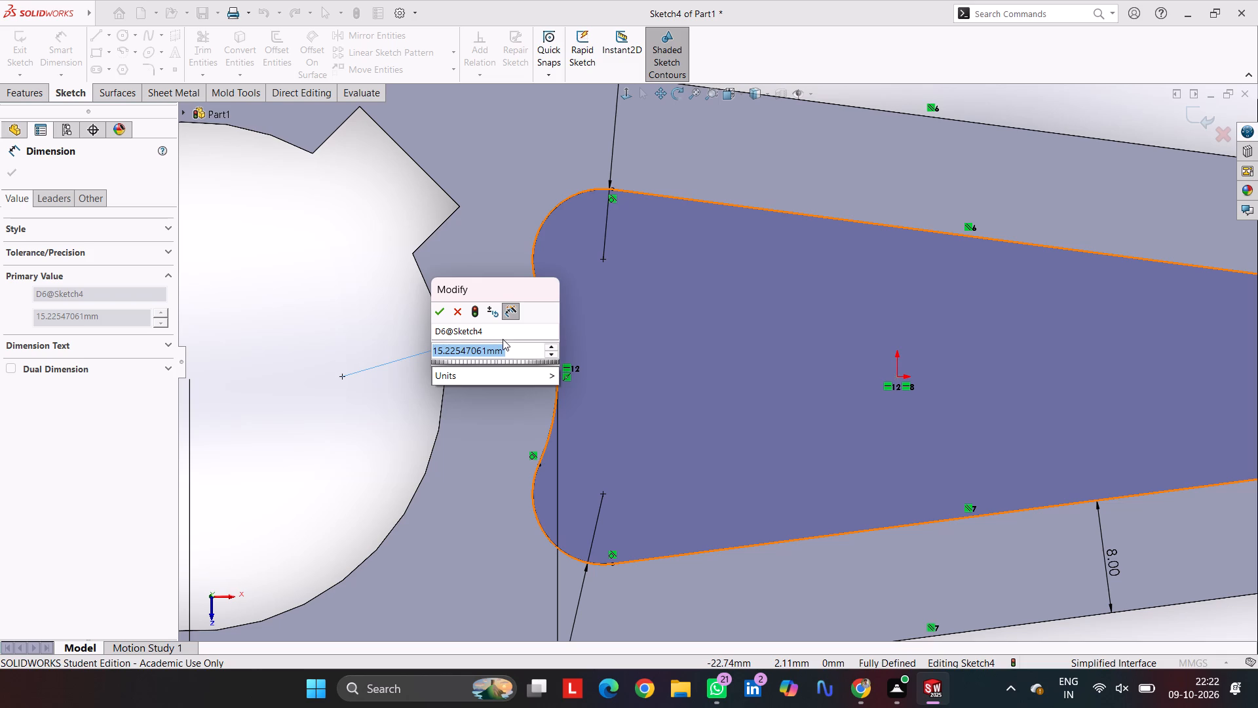
key("5")
key("5")
key("Return")
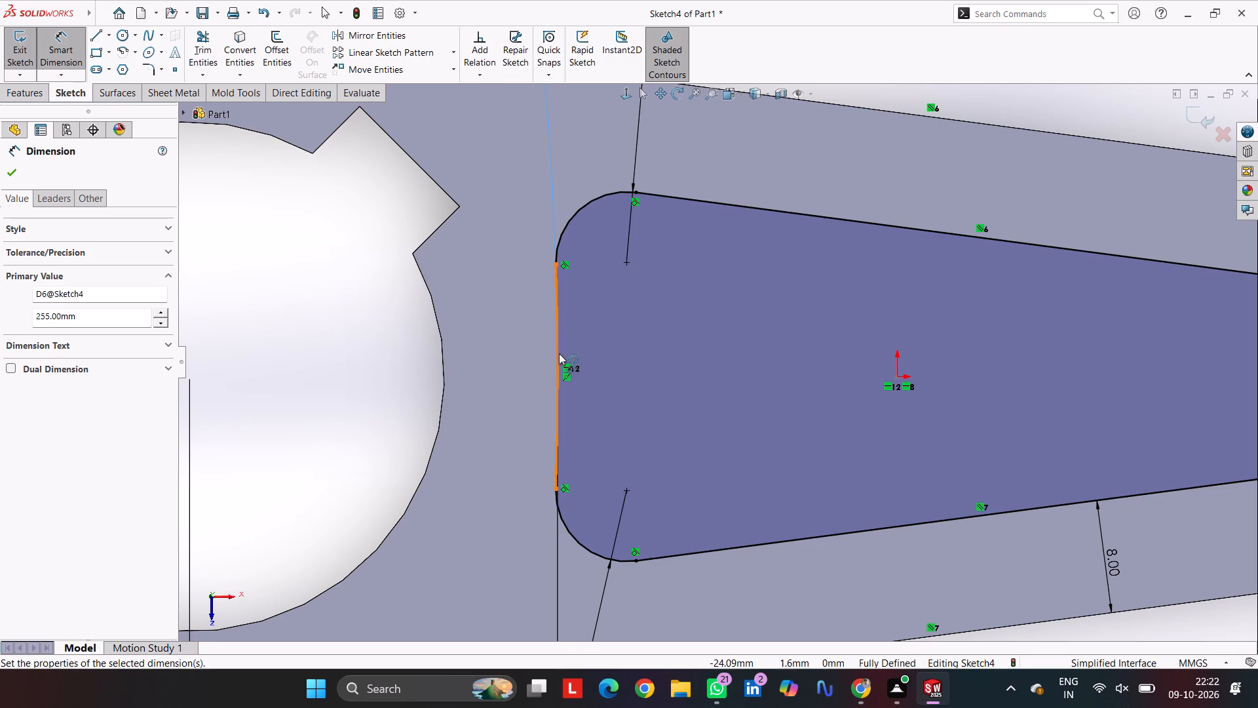
key("ctrl+z")
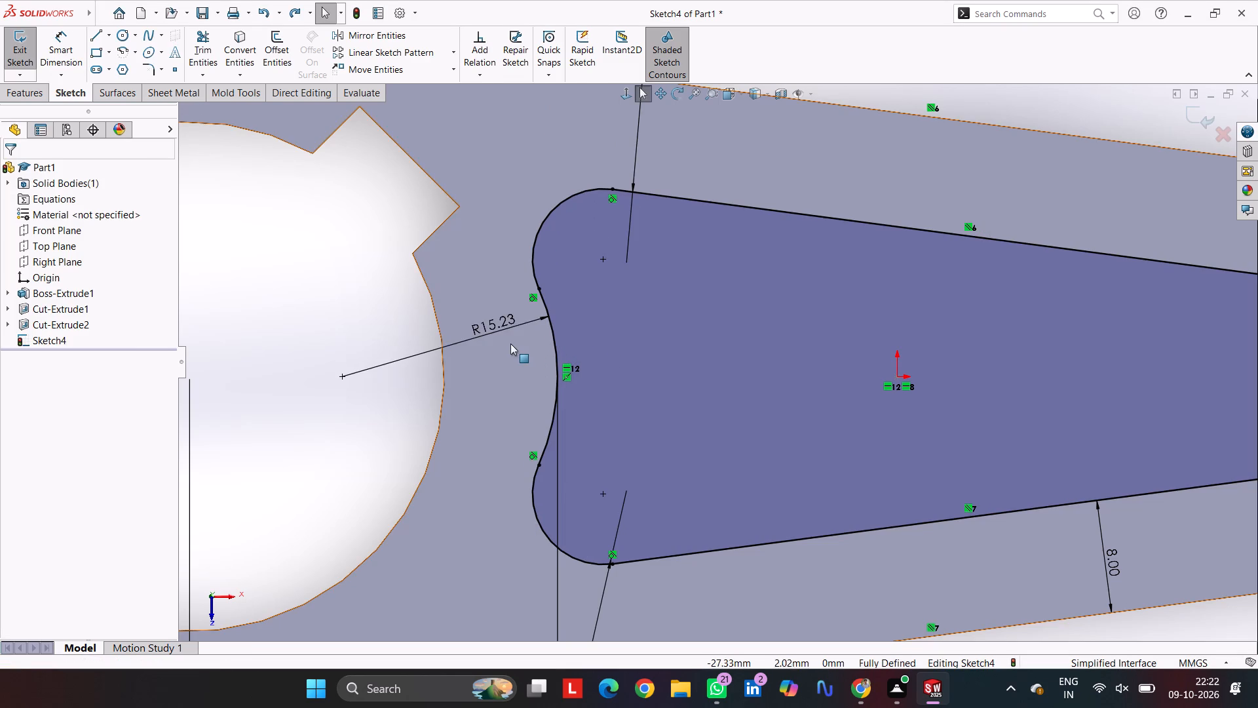
Set the concave arc's radius dimension to 25 mm.
double_click(498, 318)
type("25")
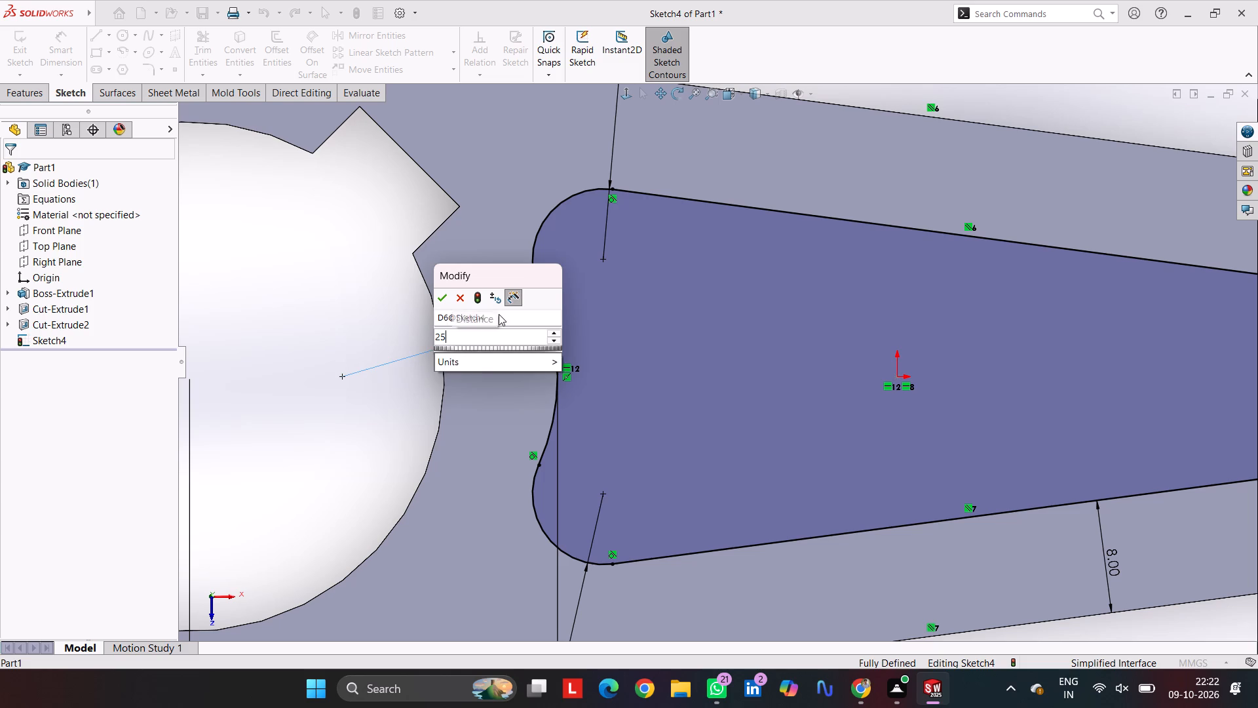
key("Return")
scroll(524, 306, "up", 3)
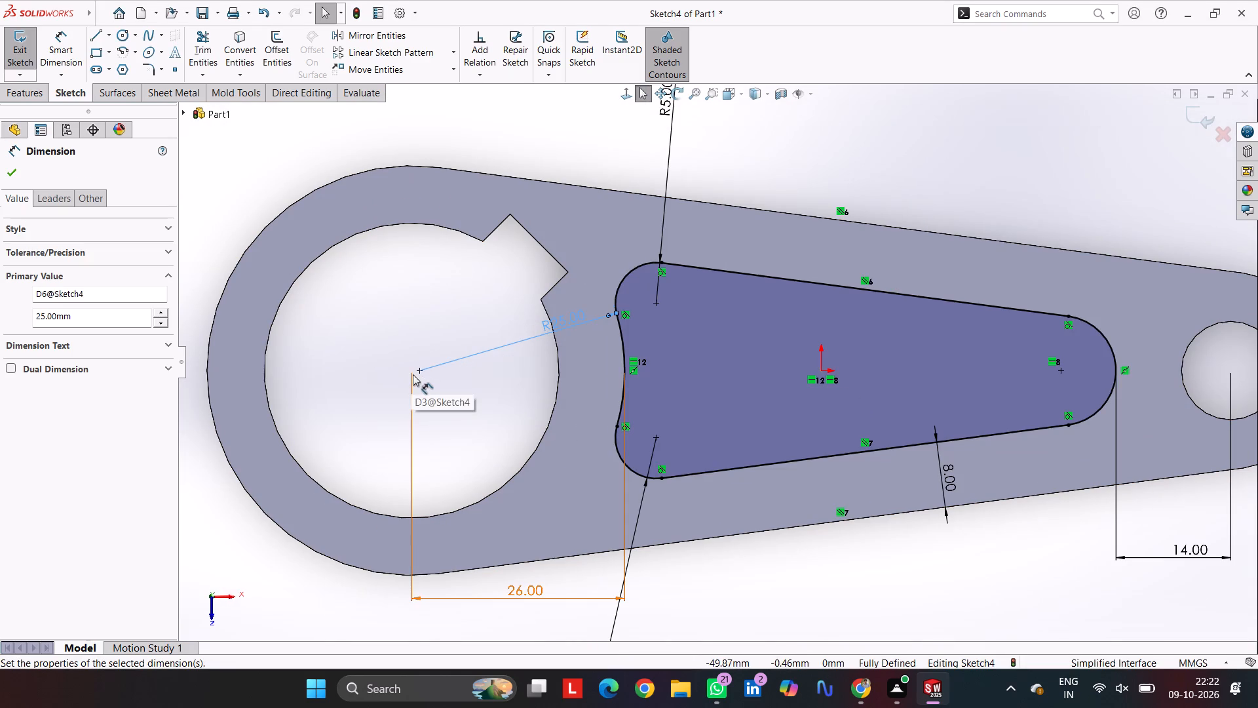
left_click(646, 339)
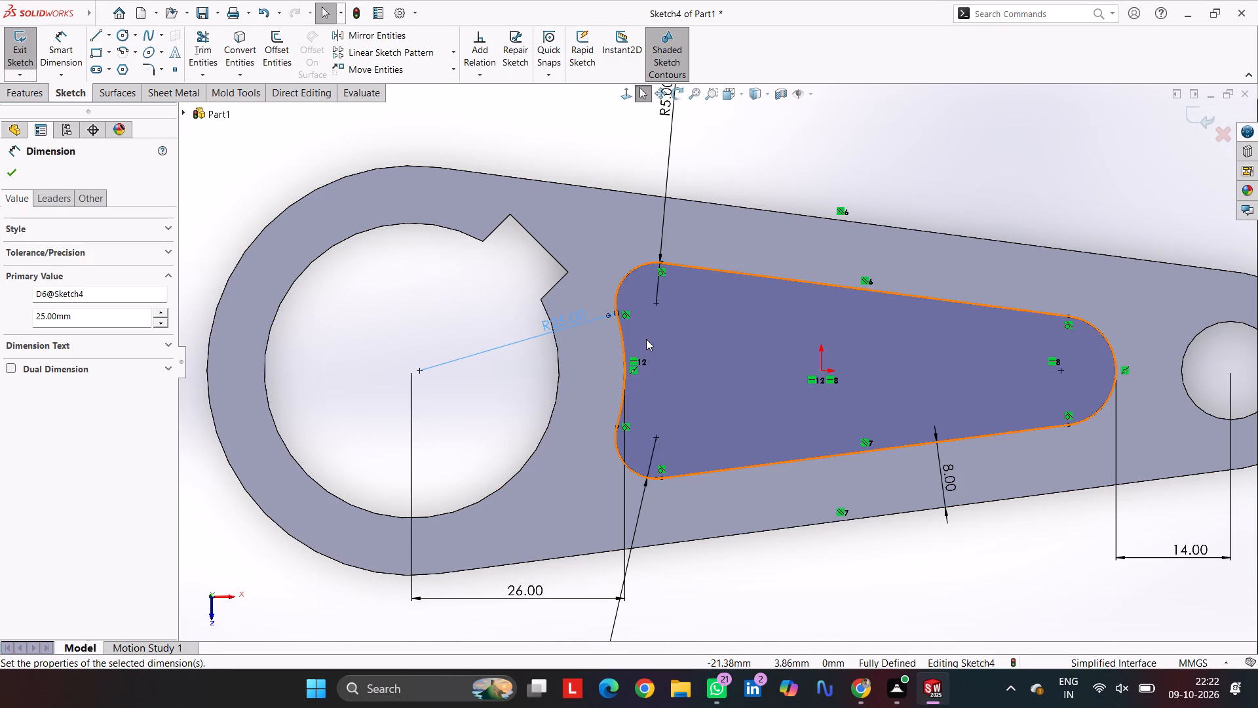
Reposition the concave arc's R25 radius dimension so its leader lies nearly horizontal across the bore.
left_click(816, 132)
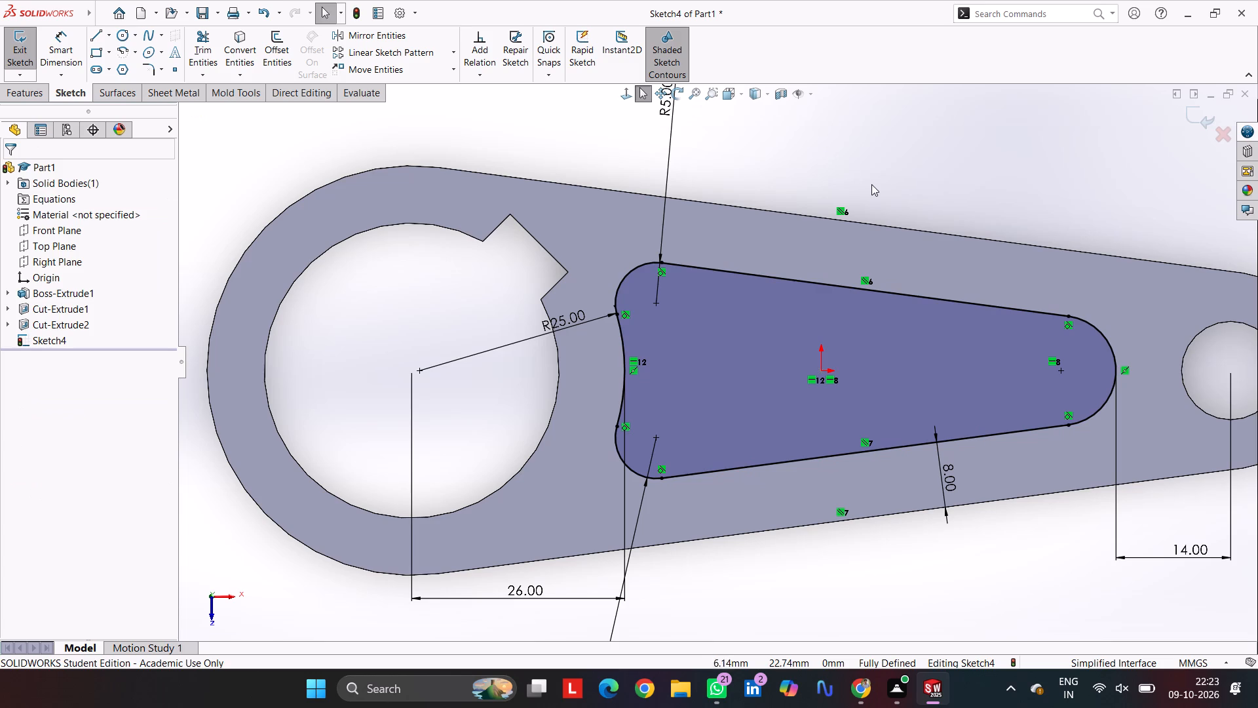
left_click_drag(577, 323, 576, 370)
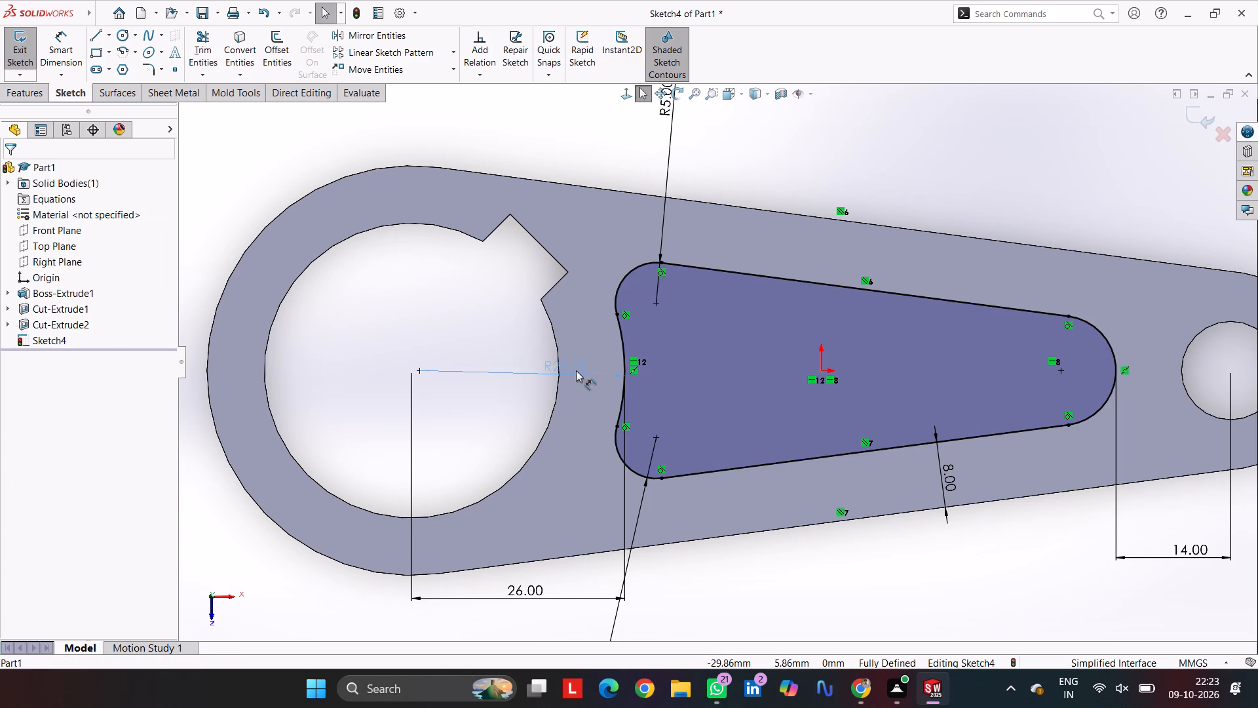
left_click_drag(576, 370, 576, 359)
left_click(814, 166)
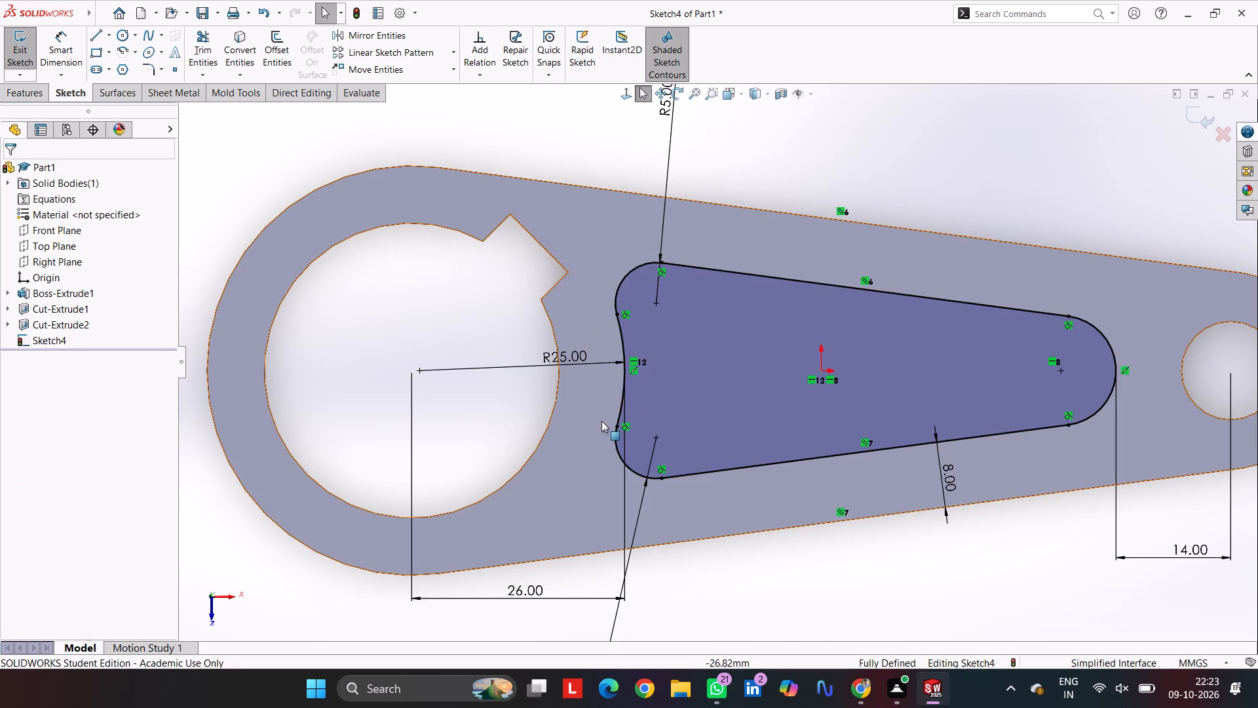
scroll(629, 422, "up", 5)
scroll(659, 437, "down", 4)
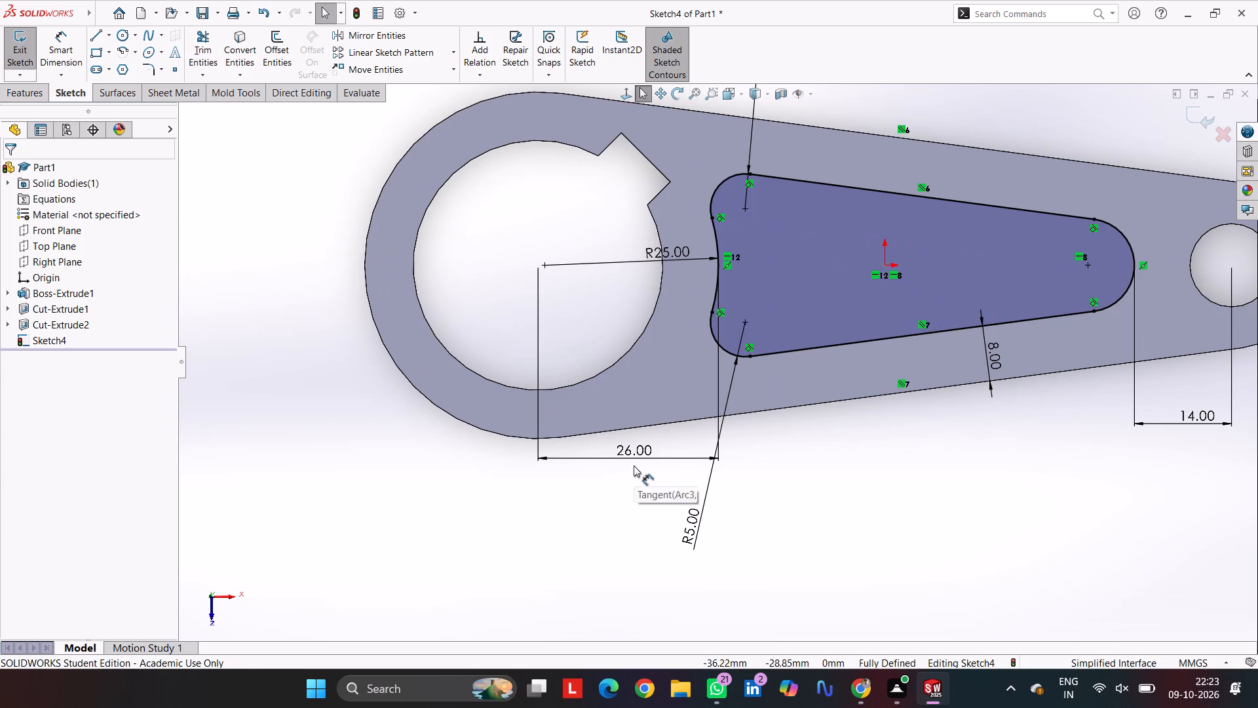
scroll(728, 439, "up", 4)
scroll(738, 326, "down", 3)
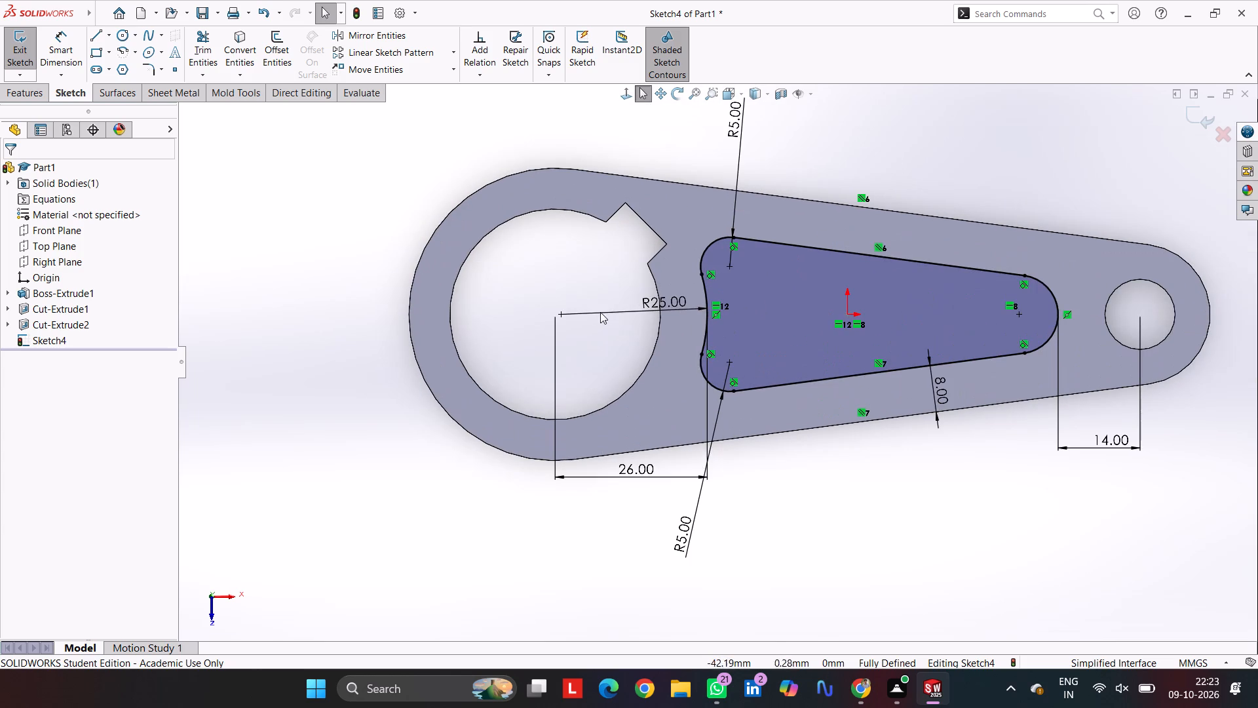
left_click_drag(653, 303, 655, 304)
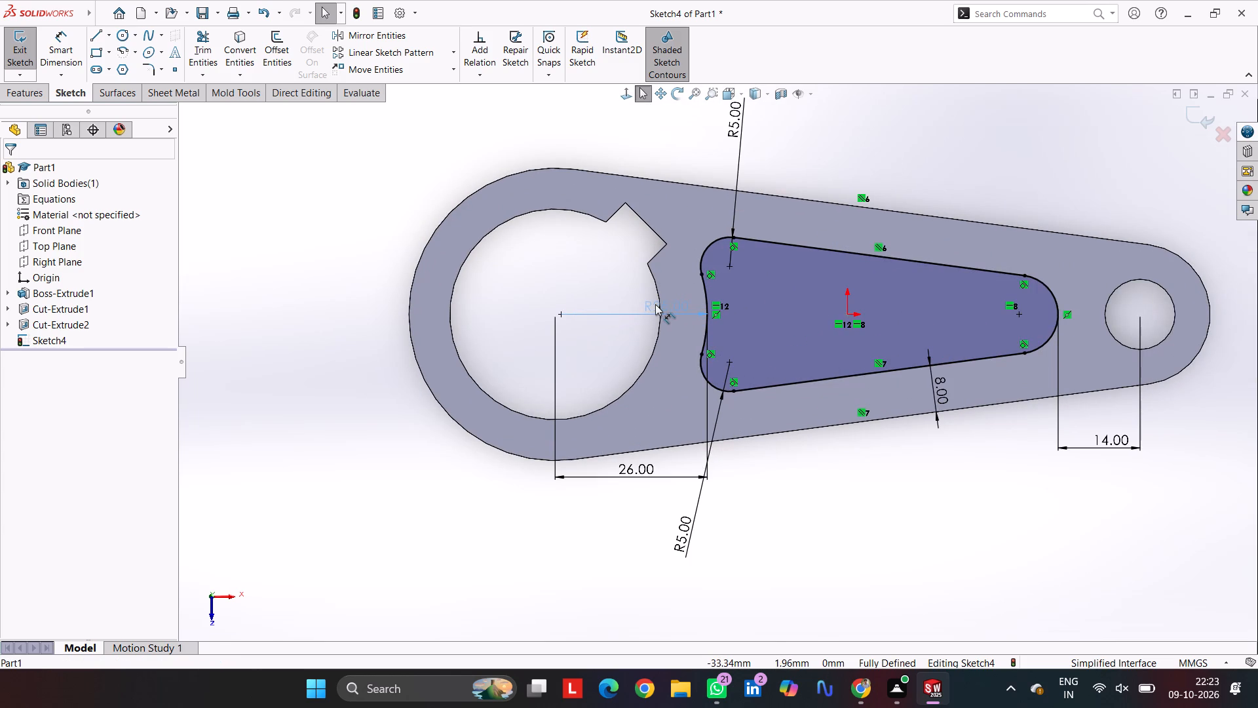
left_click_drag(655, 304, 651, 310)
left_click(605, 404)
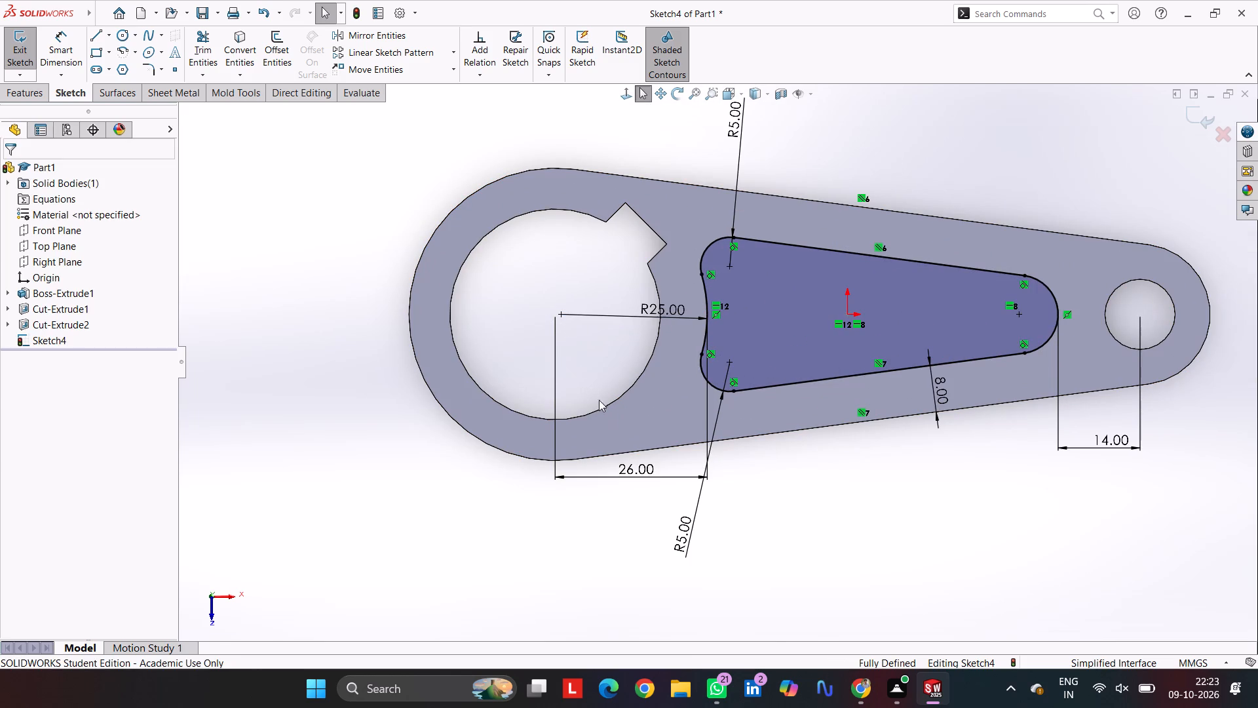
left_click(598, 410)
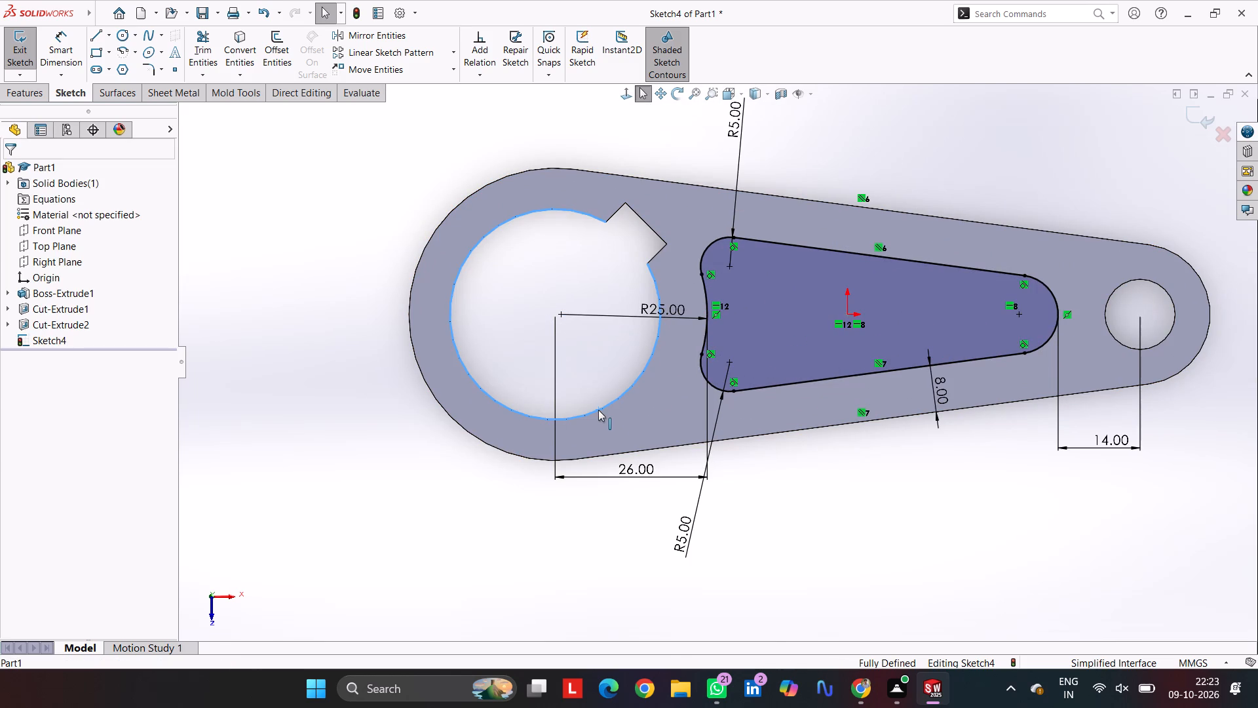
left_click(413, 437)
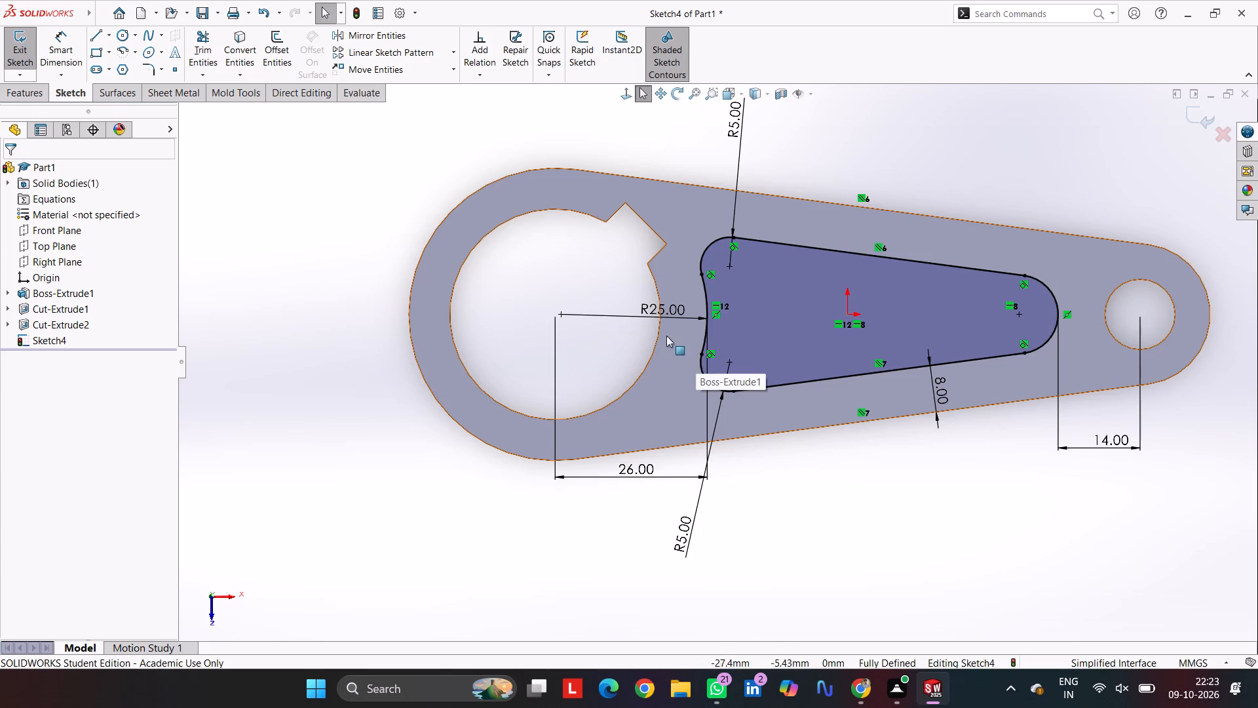
Delete the R25 radius dimension from the cutout outline's concave arc.
scroll(653, 307, "down", 4)
scroll(700, 343, "up", 3)
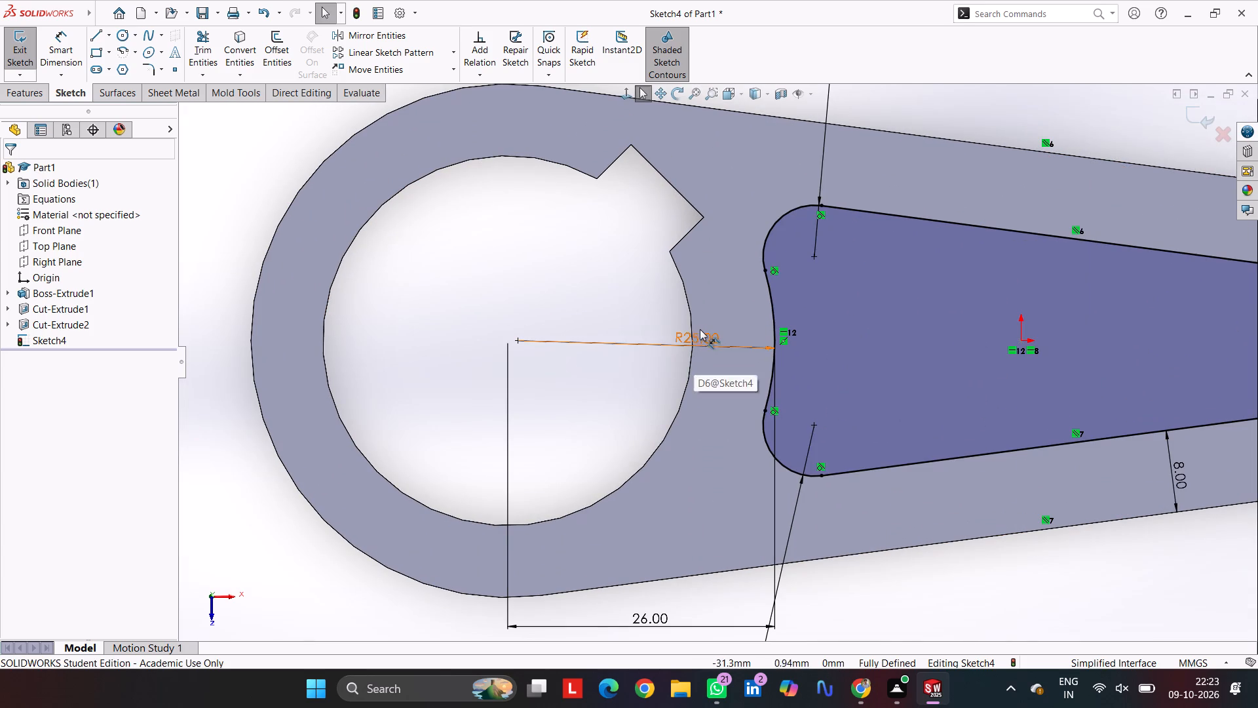
left_click(702, 336)
key("Delete")
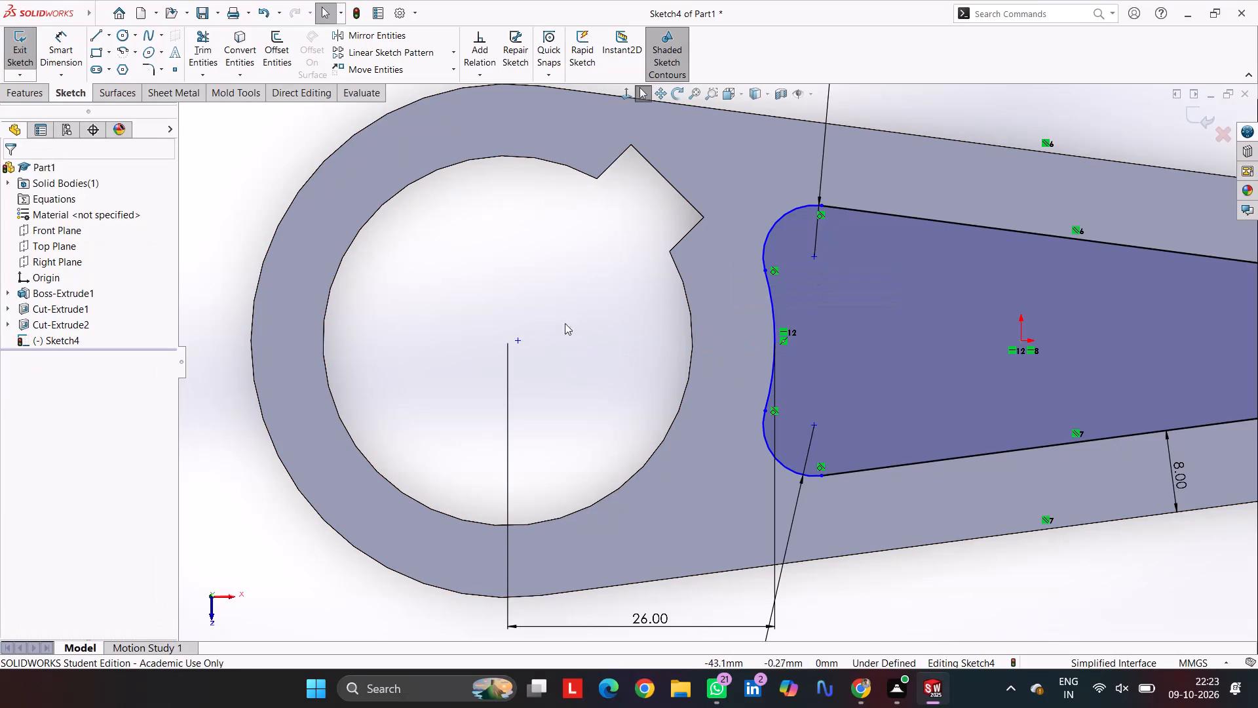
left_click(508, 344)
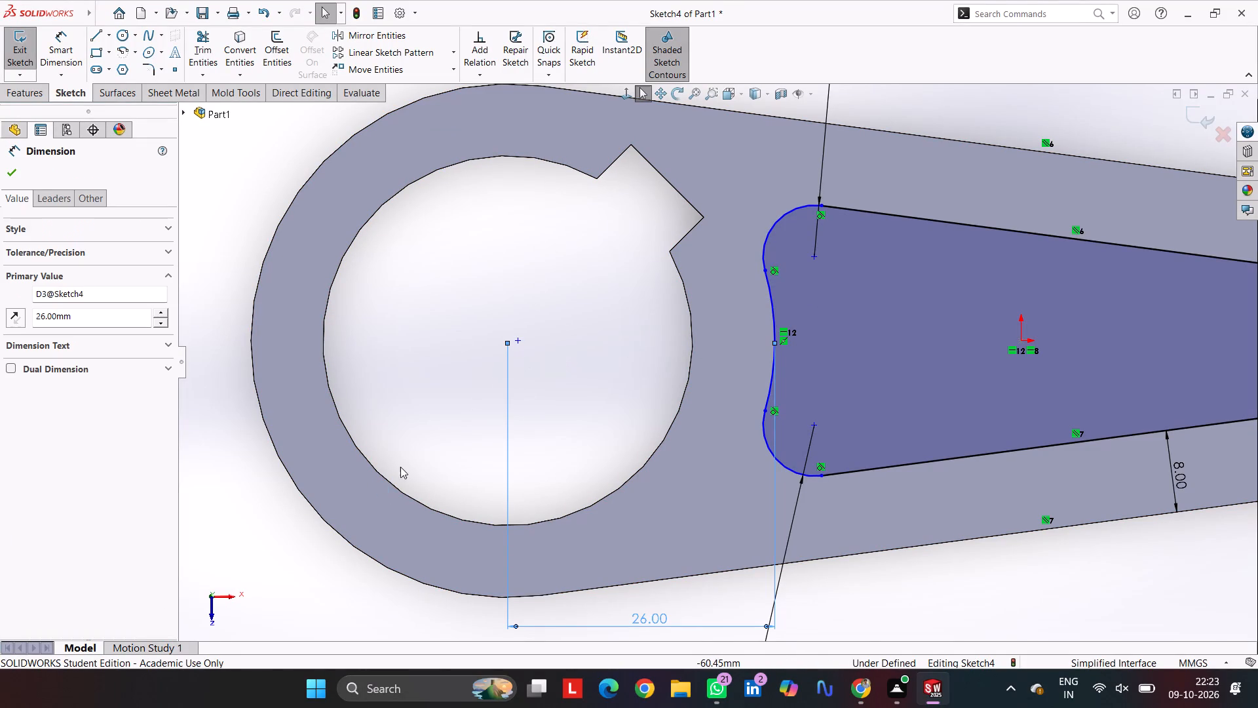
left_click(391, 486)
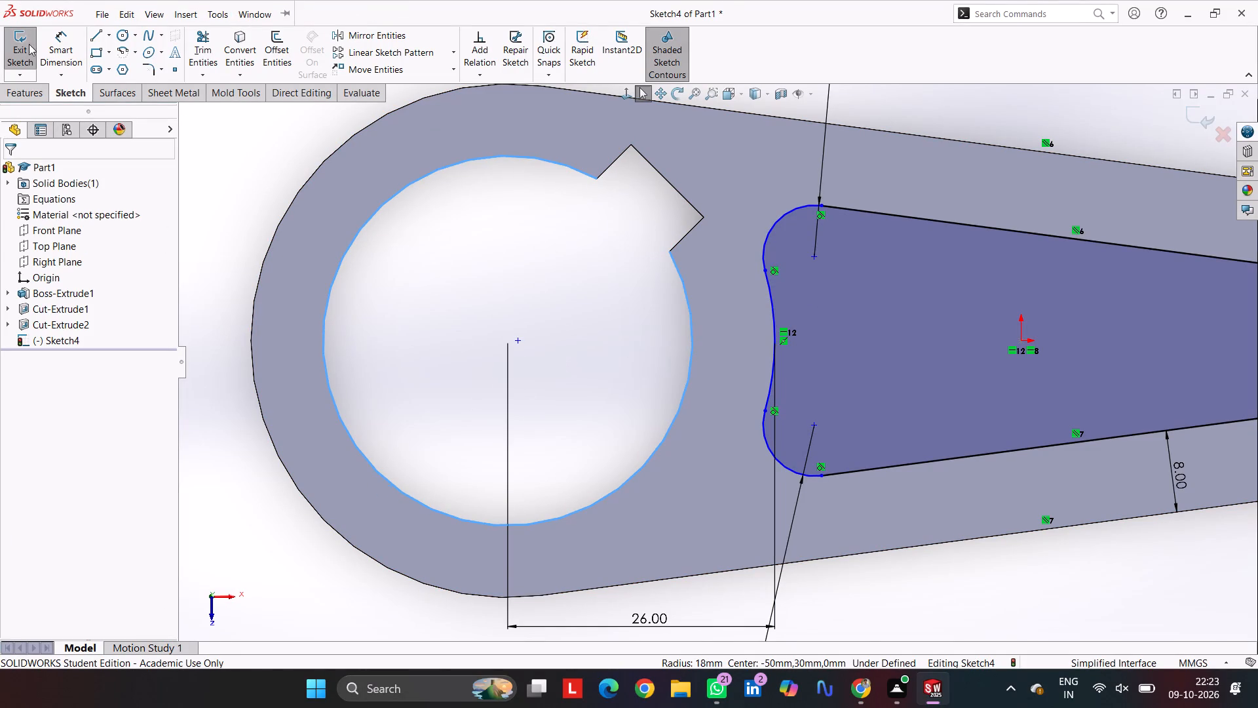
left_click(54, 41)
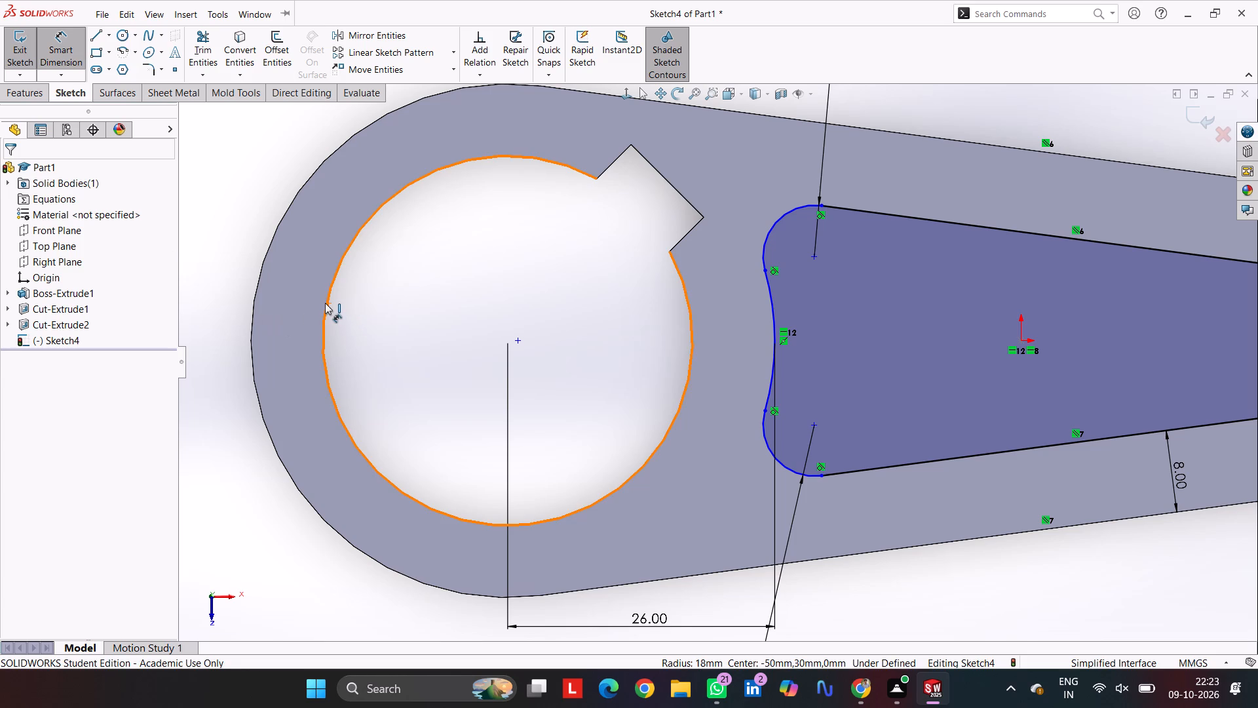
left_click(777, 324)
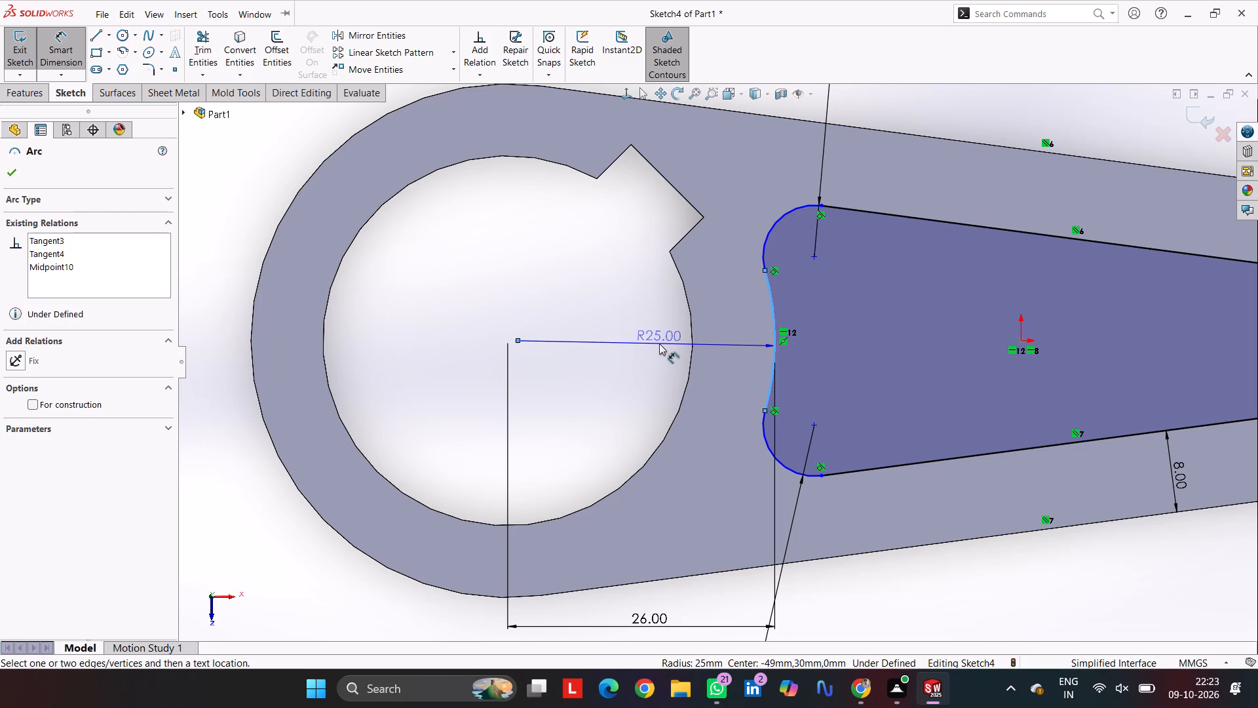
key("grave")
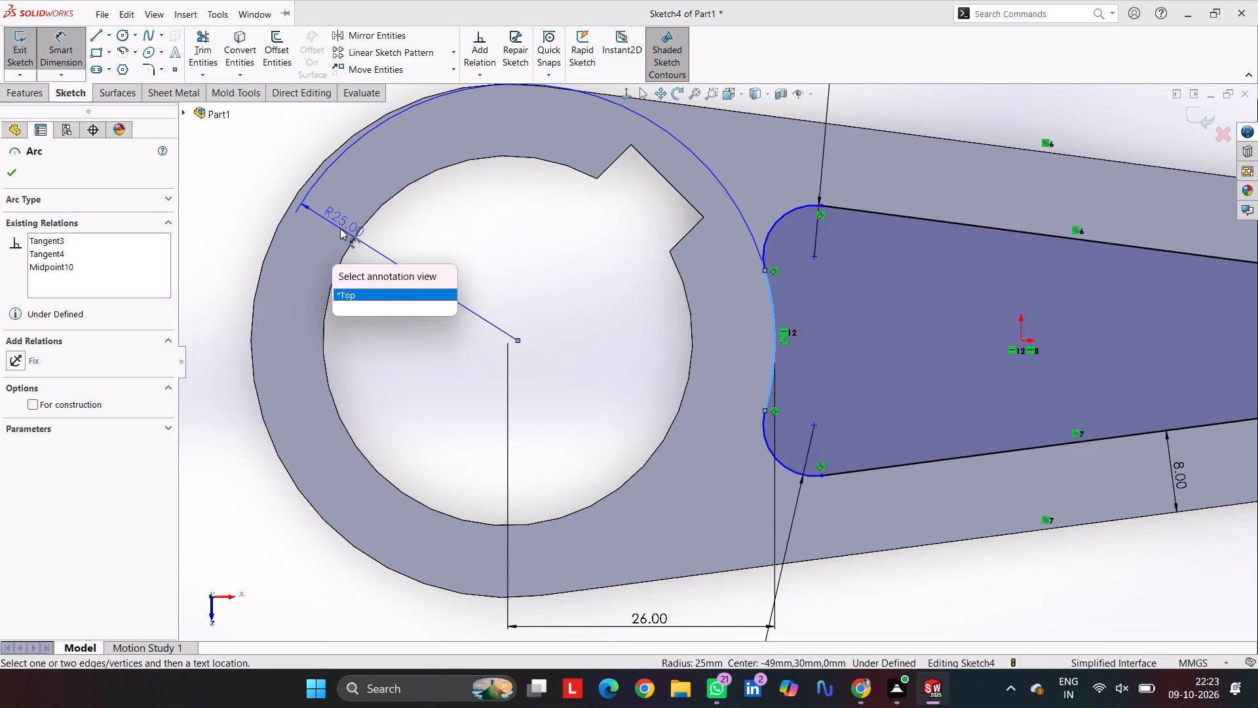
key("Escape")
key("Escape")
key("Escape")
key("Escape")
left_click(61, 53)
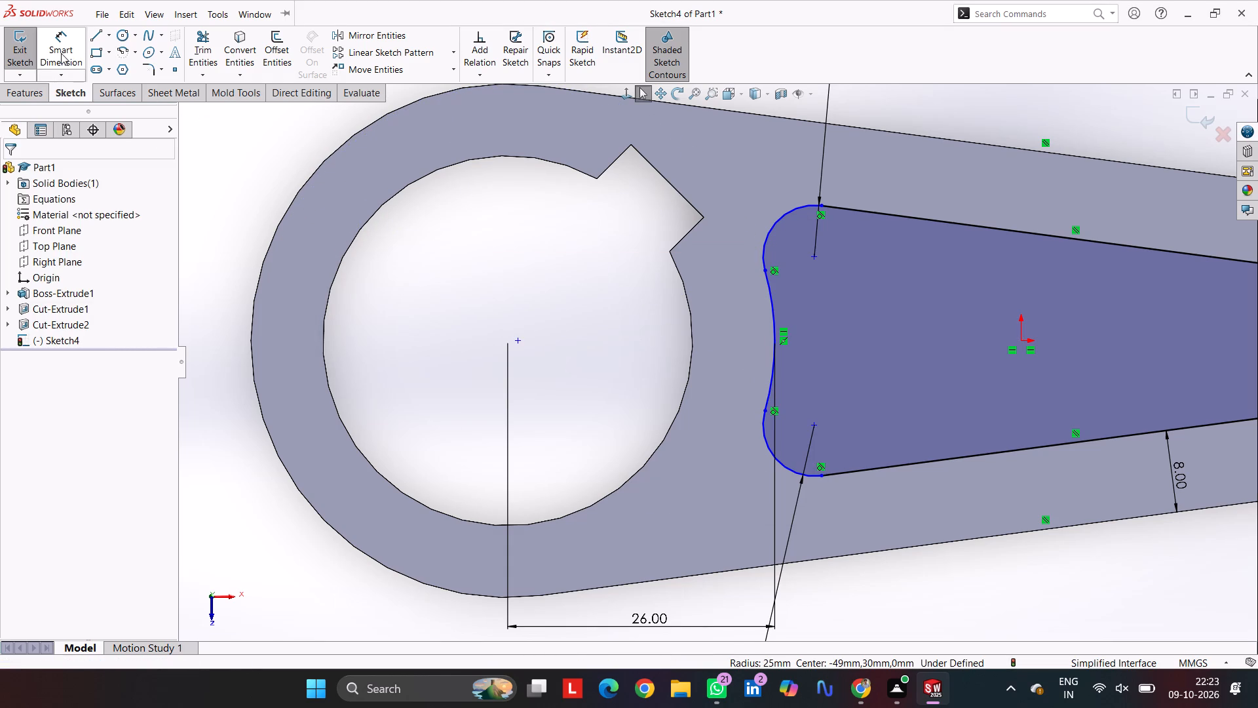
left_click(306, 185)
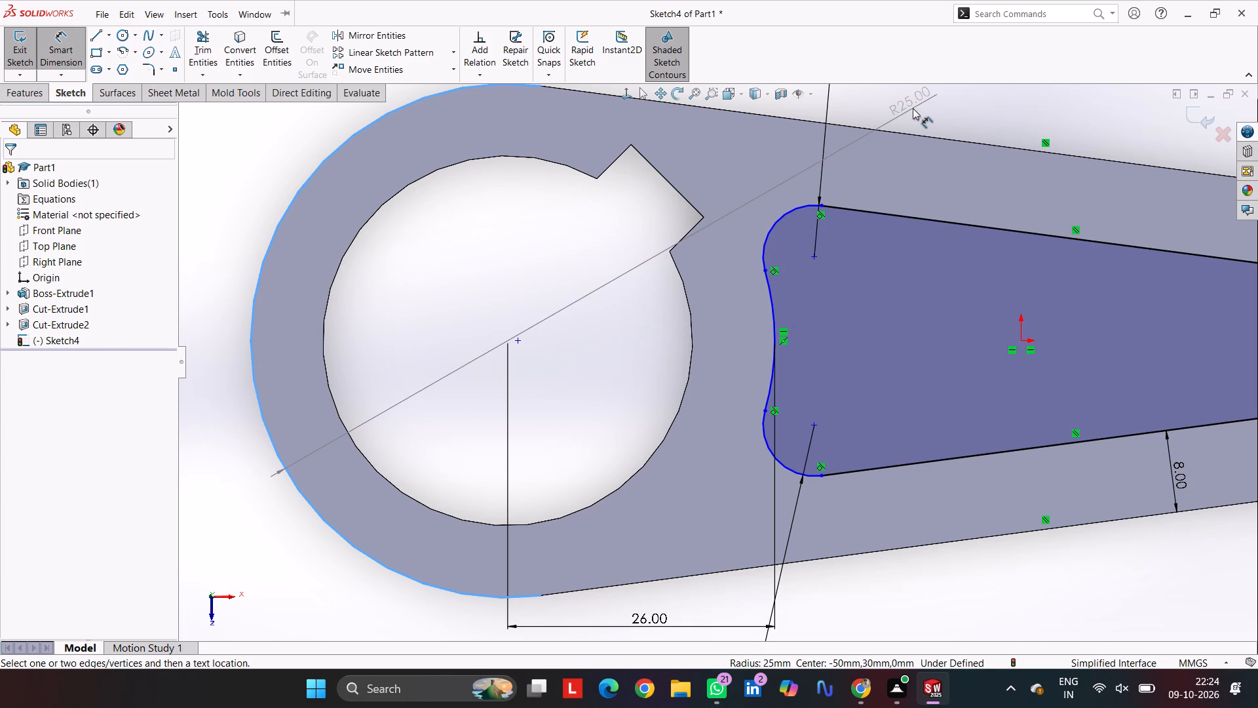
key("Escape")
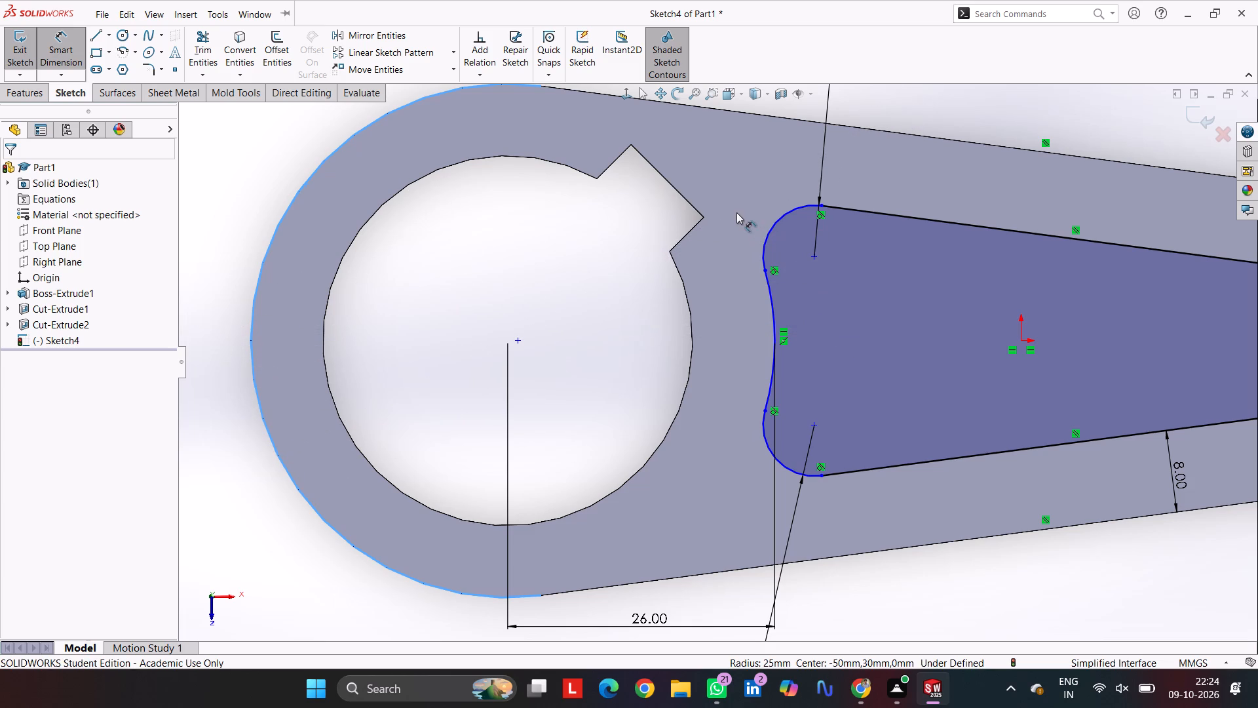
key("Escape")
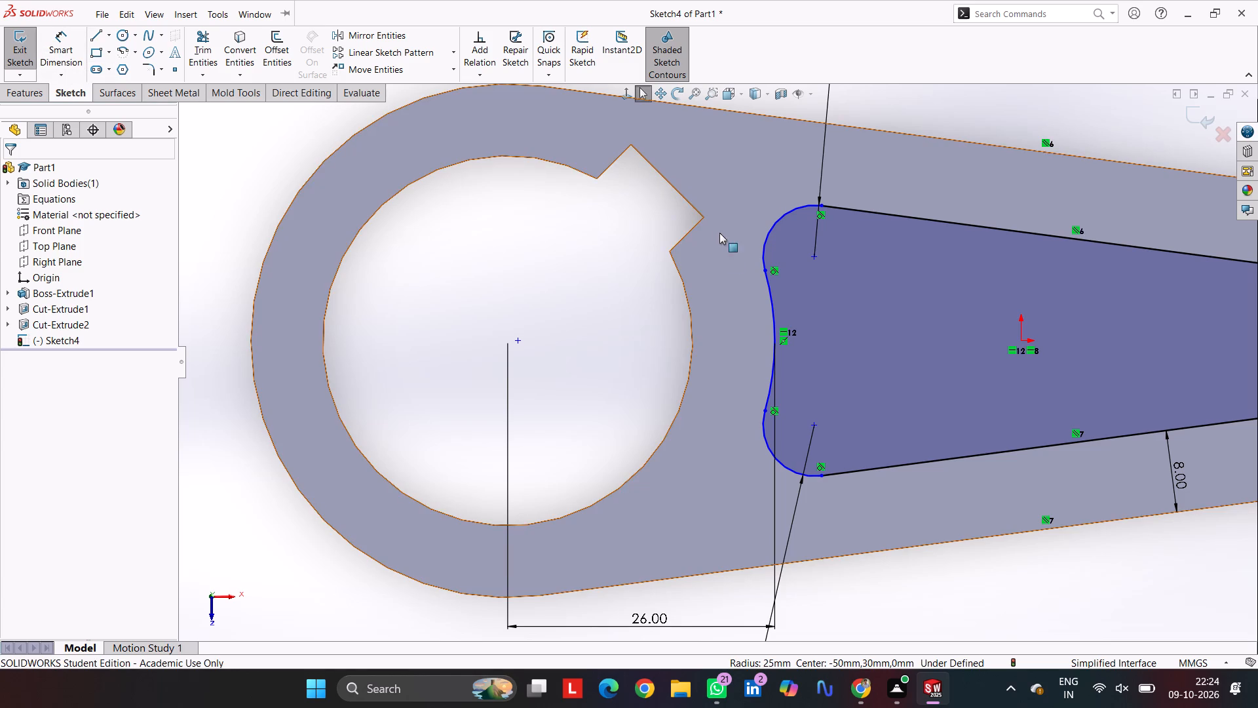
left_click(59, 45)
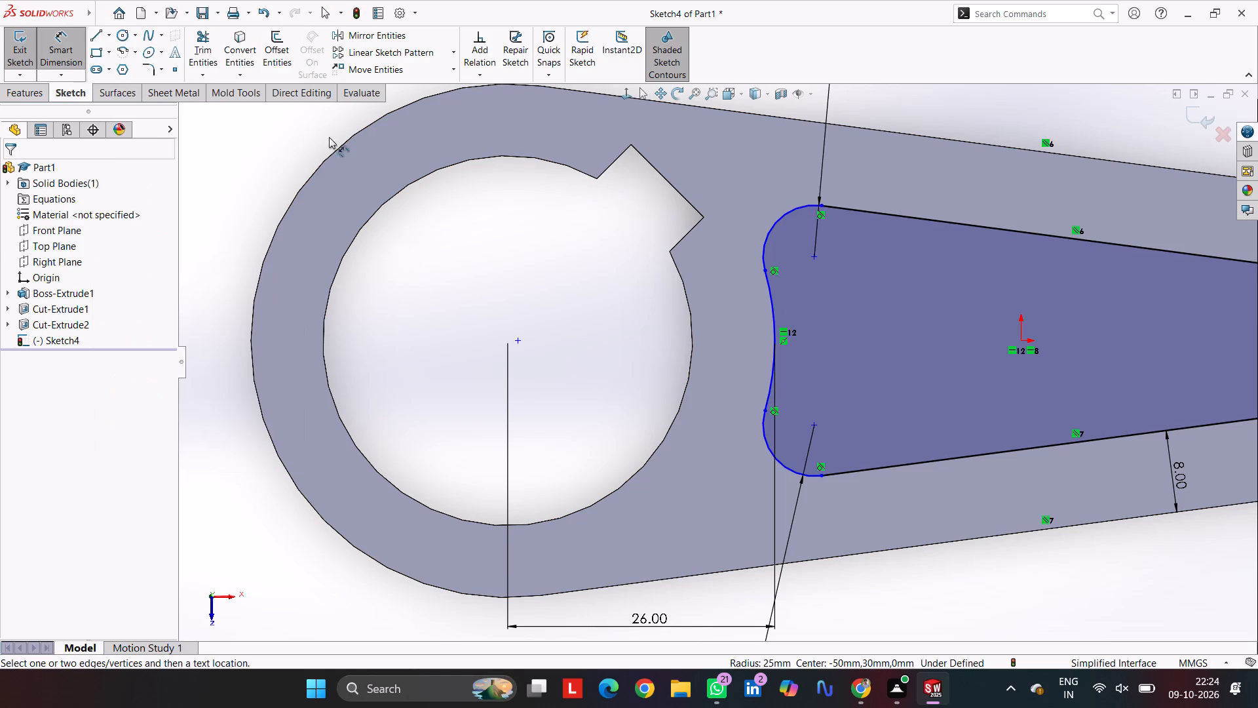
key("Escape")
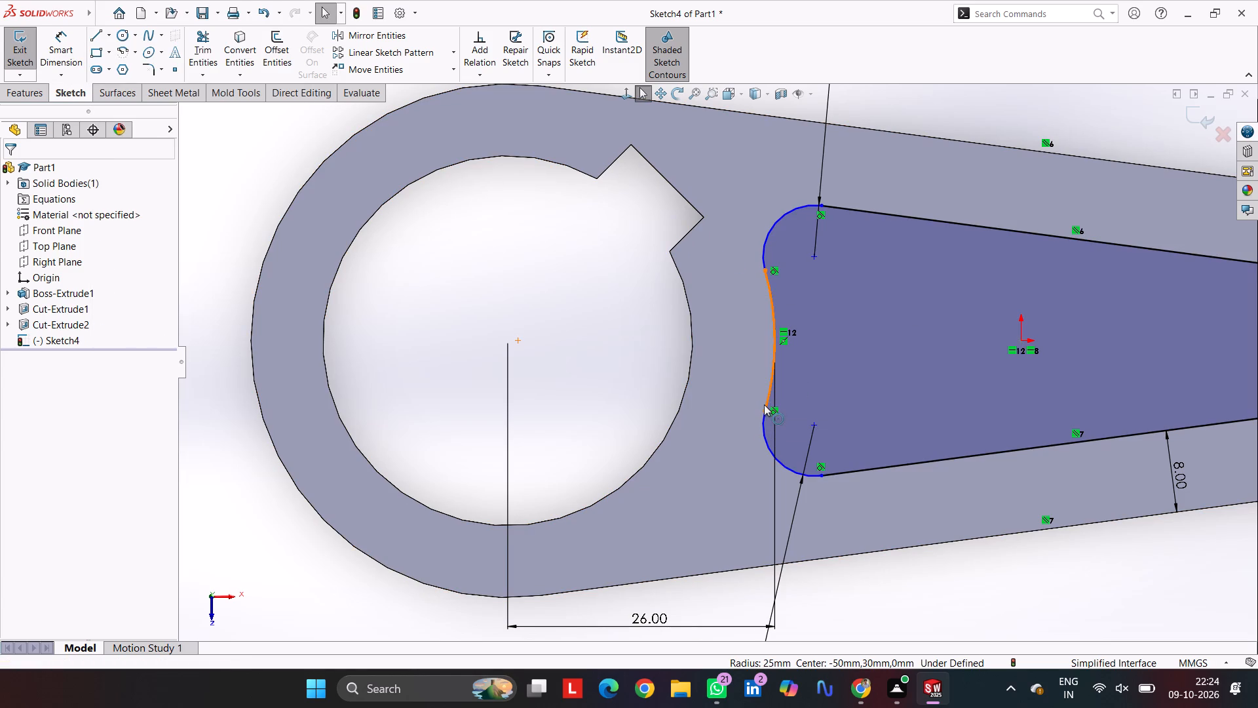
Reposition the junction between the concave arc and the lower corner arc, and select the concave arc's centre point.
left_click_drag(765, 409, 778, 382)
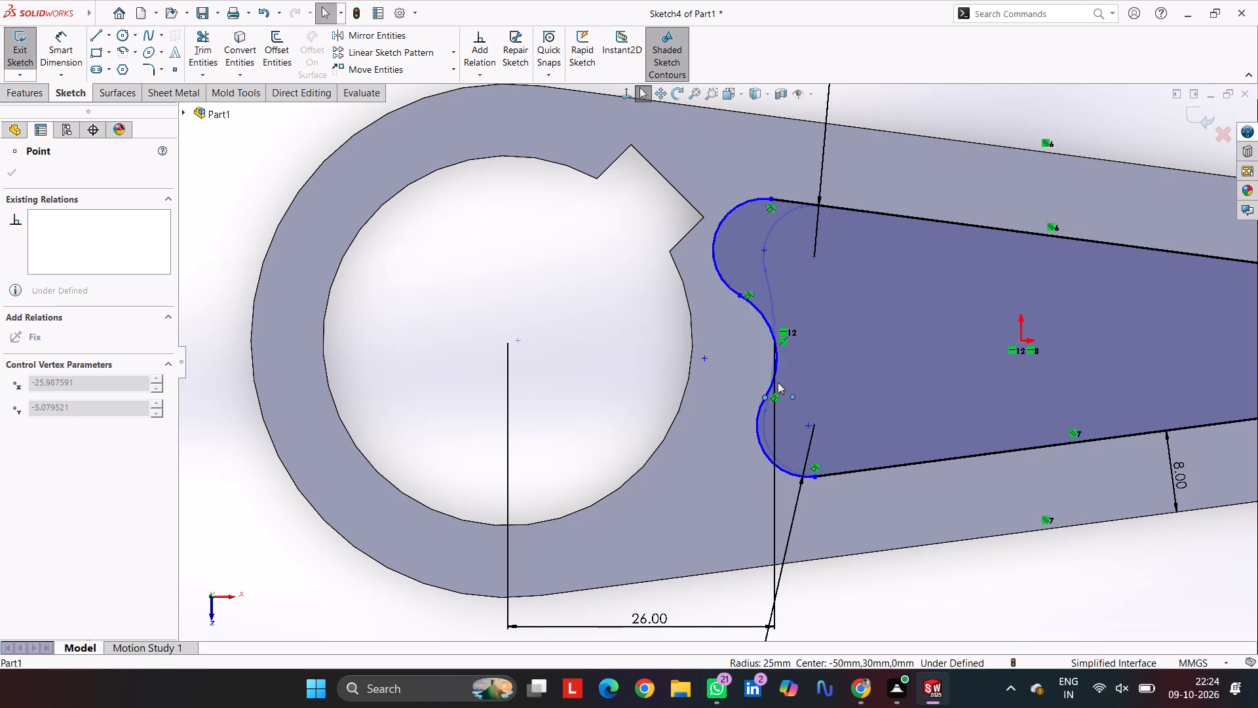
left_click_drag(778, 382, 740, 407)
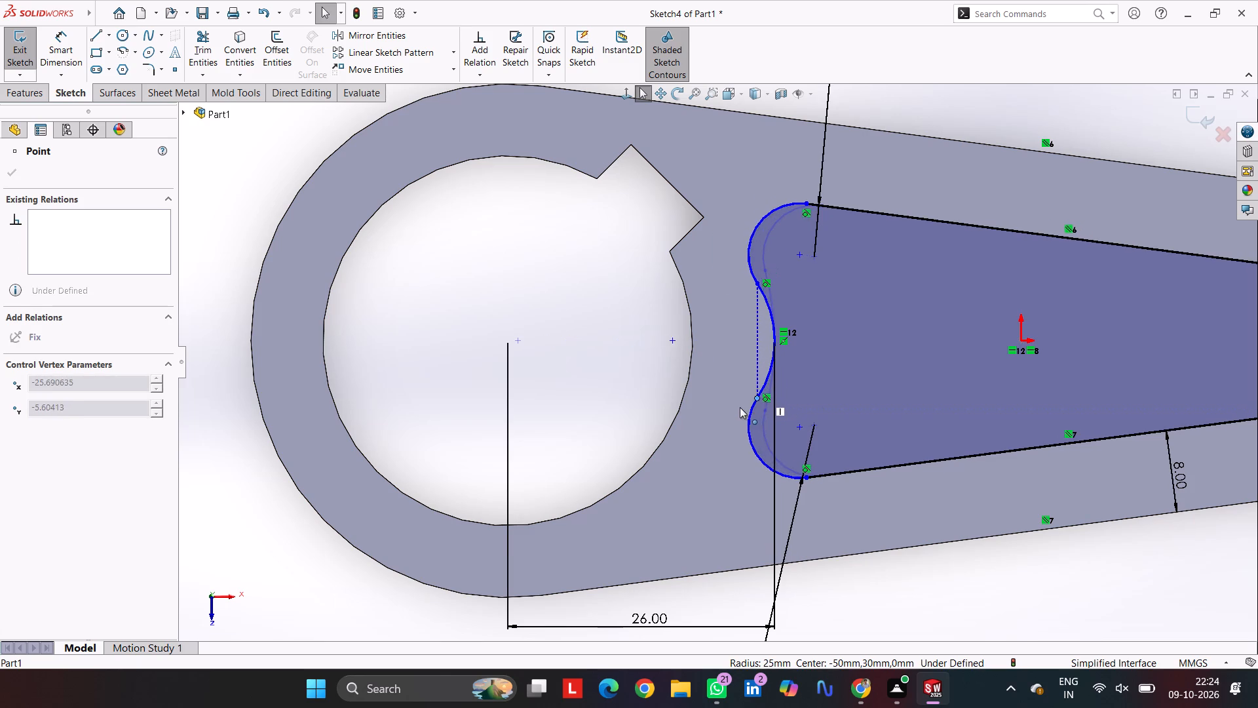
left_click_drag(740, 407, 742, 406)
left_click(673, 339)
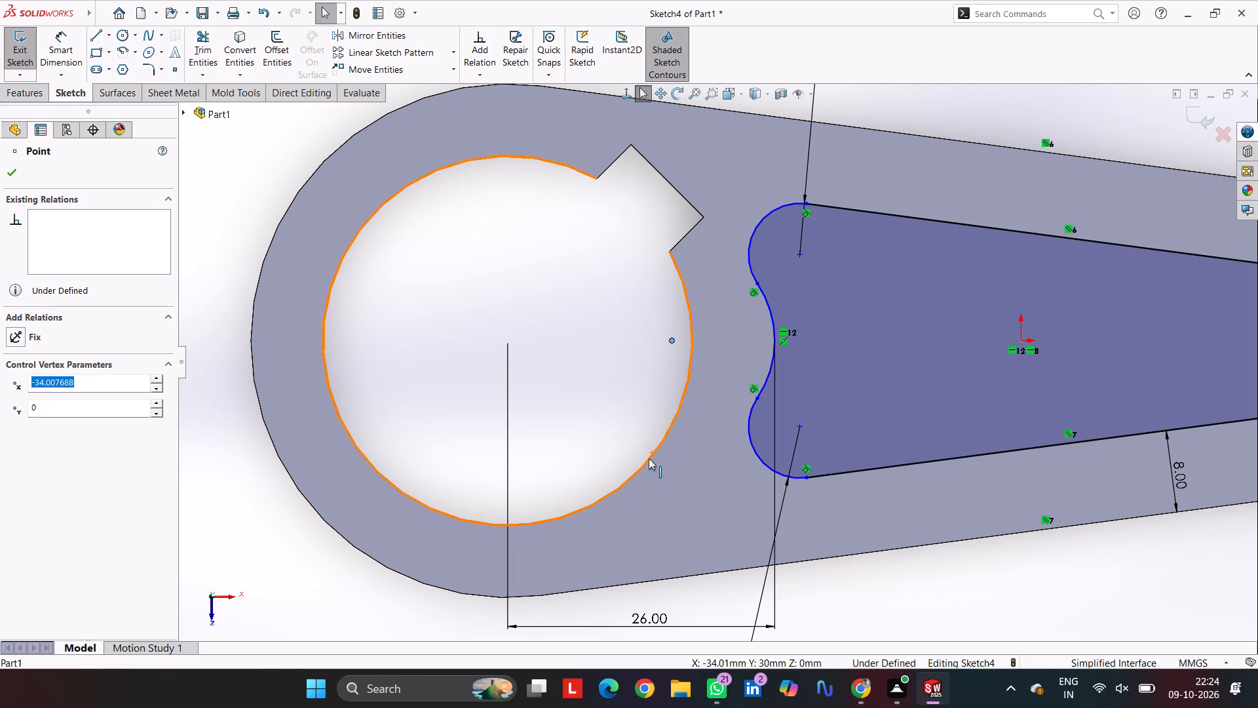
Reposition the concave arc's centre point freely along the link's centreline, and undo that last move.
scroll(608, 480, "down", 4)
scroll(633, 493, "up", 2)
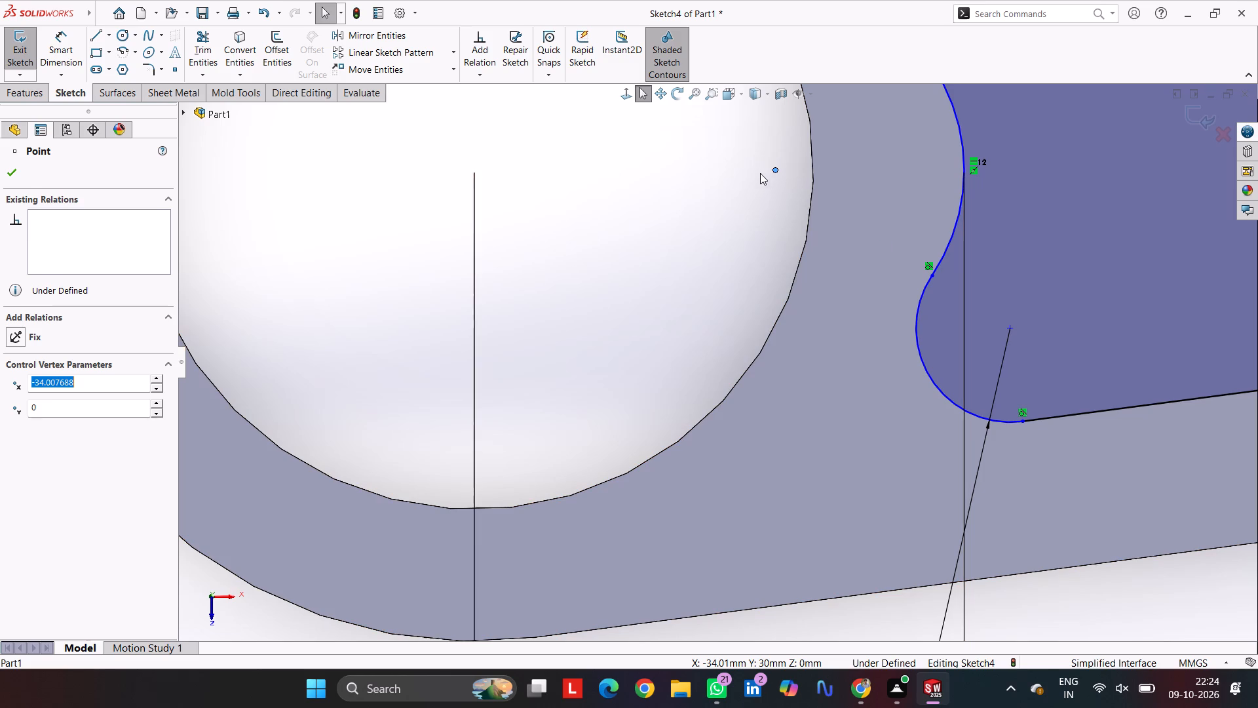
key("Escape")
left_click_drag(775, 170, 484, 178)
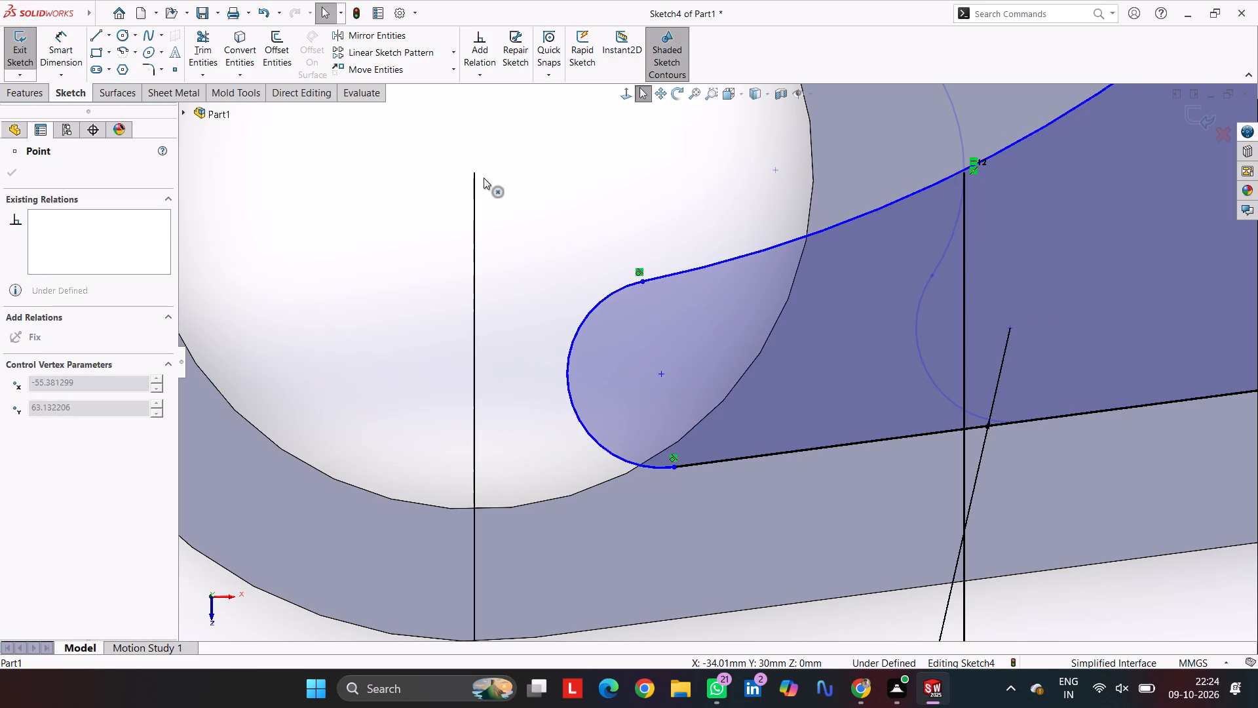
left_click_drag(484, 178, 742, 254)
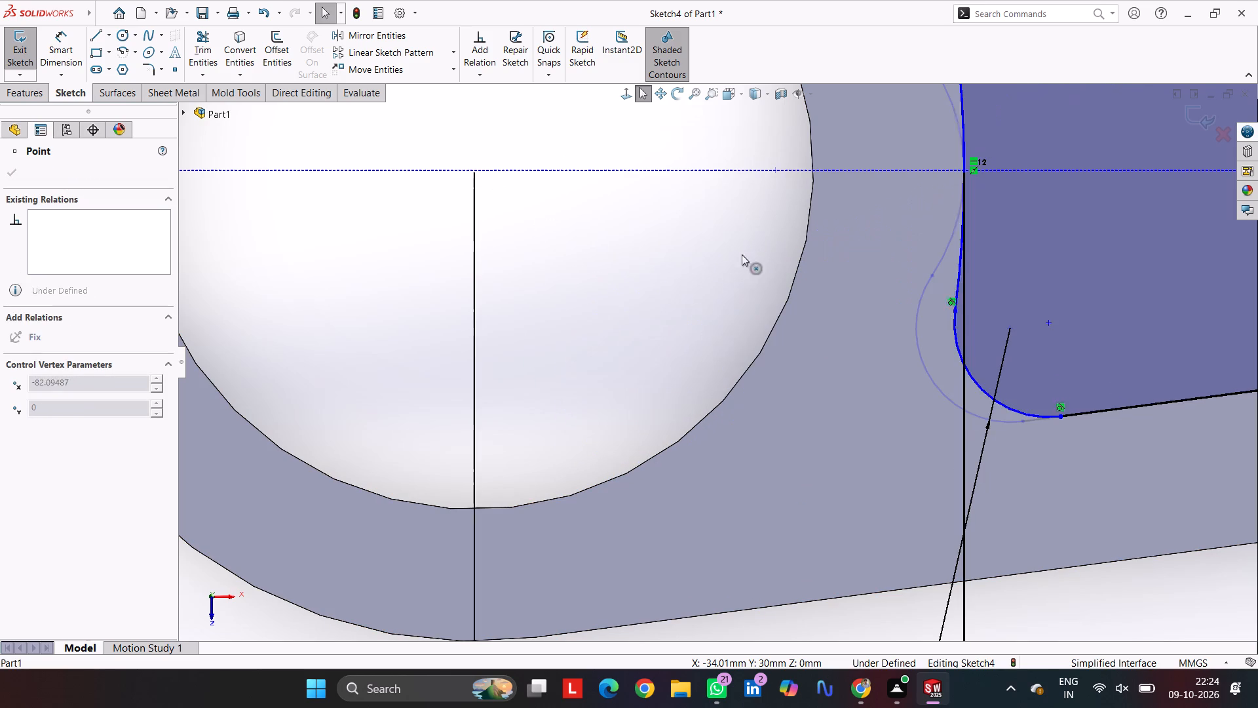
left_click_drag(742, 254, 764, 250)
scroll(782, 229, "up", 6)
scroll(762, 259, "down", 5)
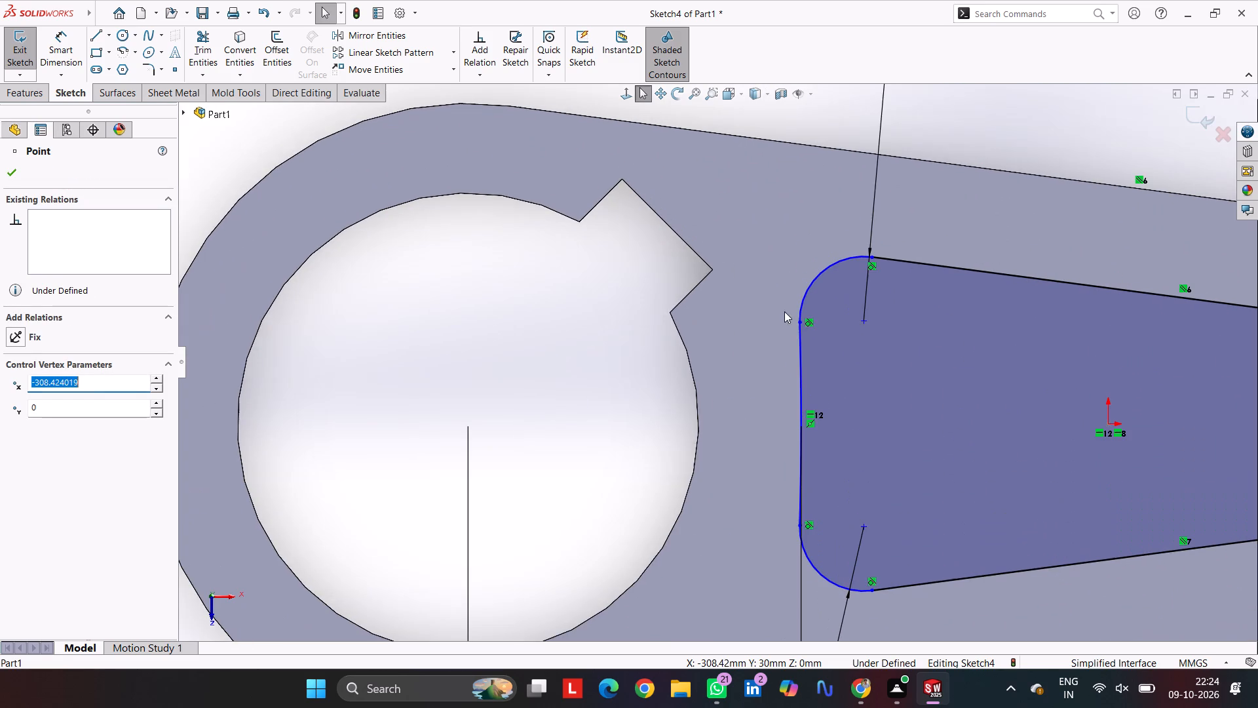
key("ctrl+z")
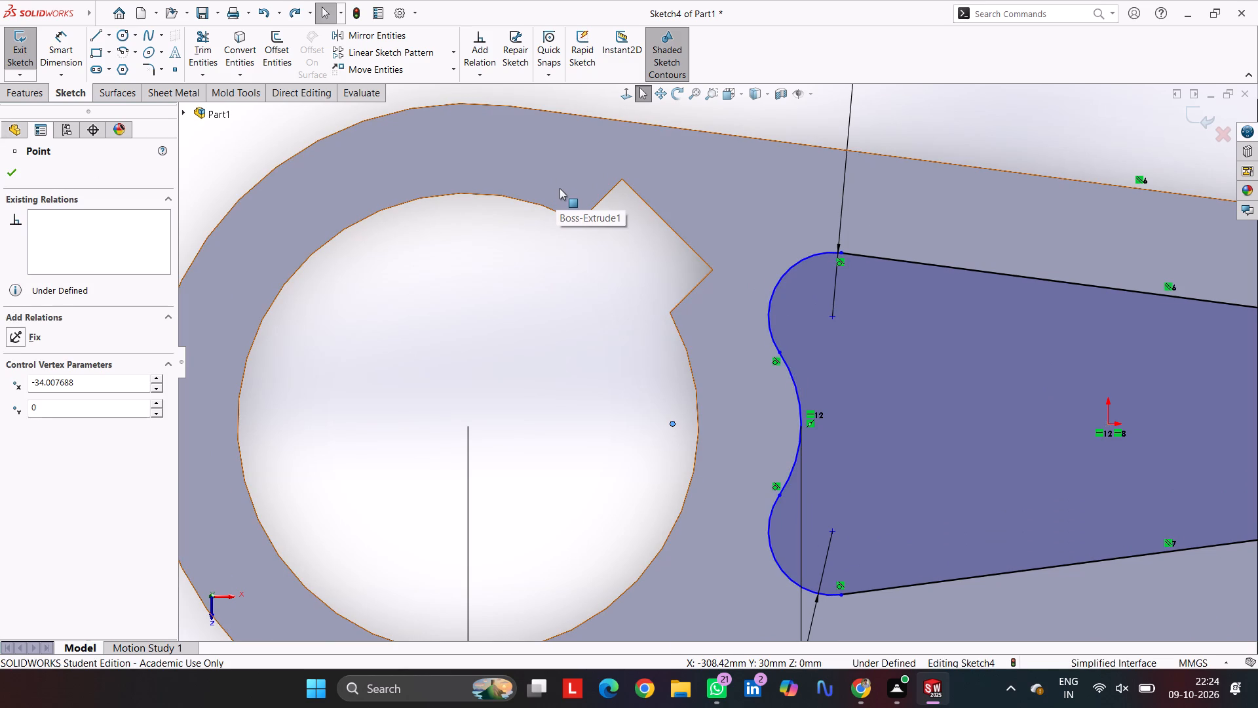
Dimension the radius of the cutout outline's concave arc as 25 mm.
left_click(368, 213)
left_click(369, 218)
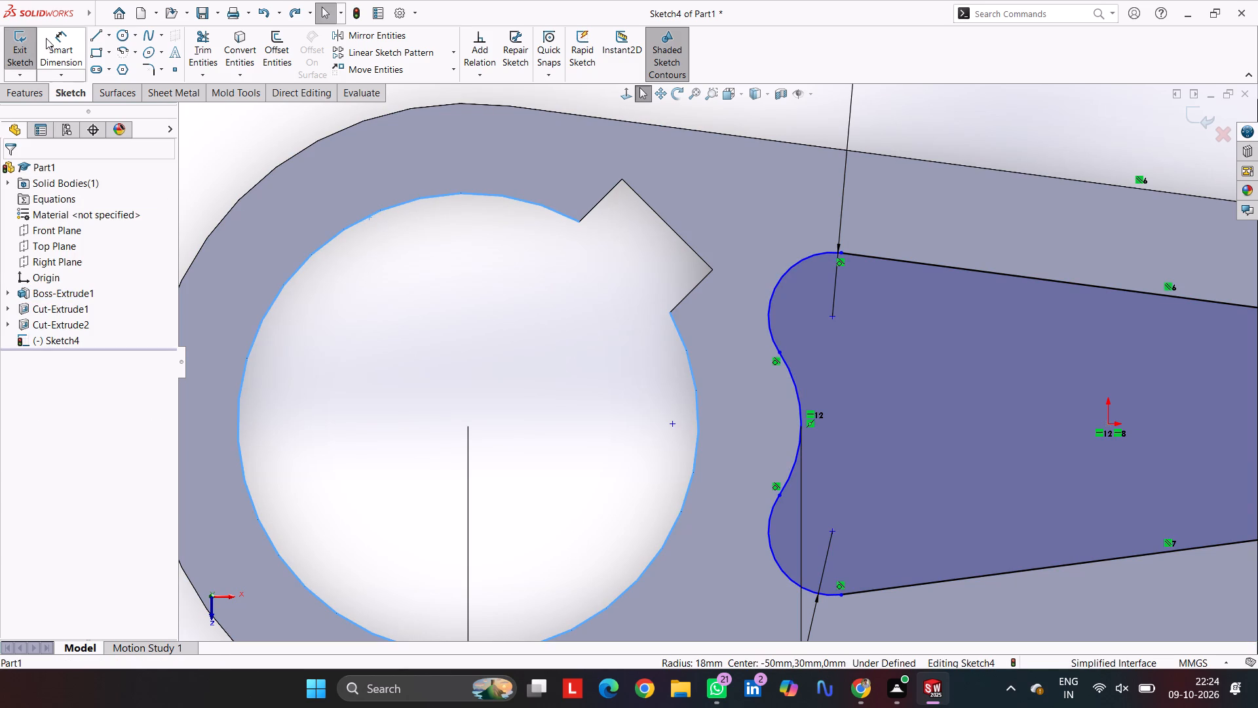
left_click(49, 39)
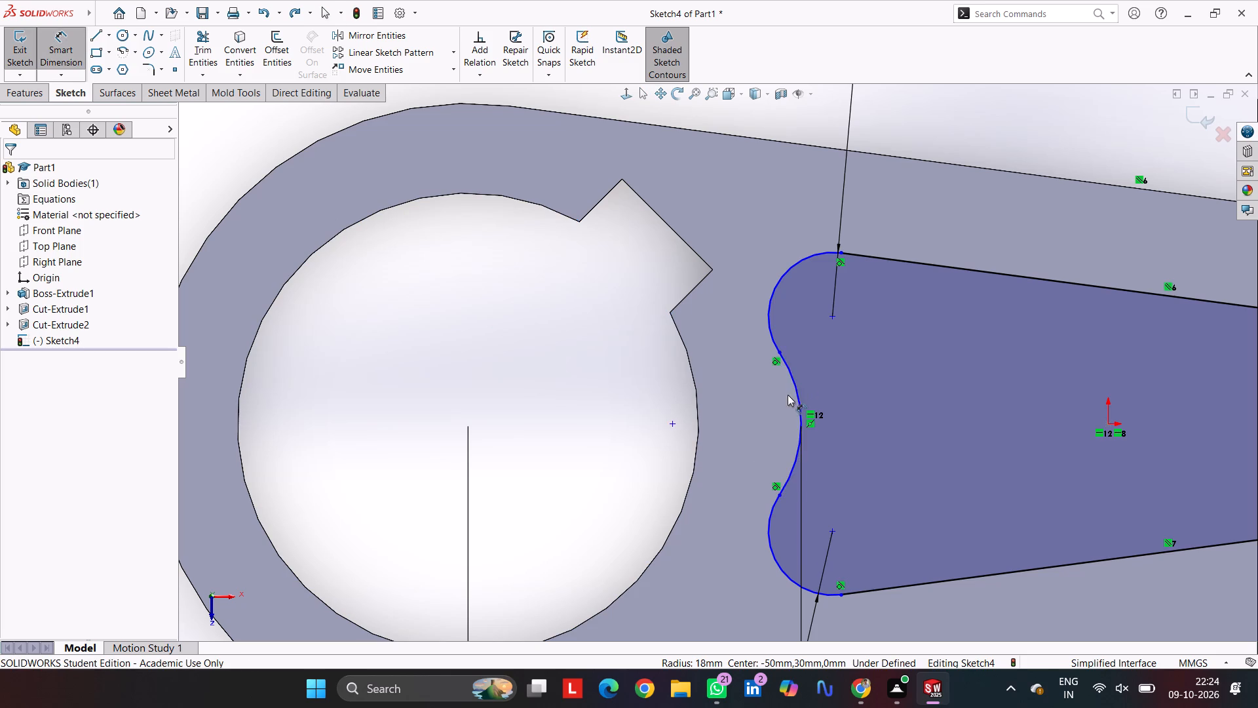
left_click(800, 404)
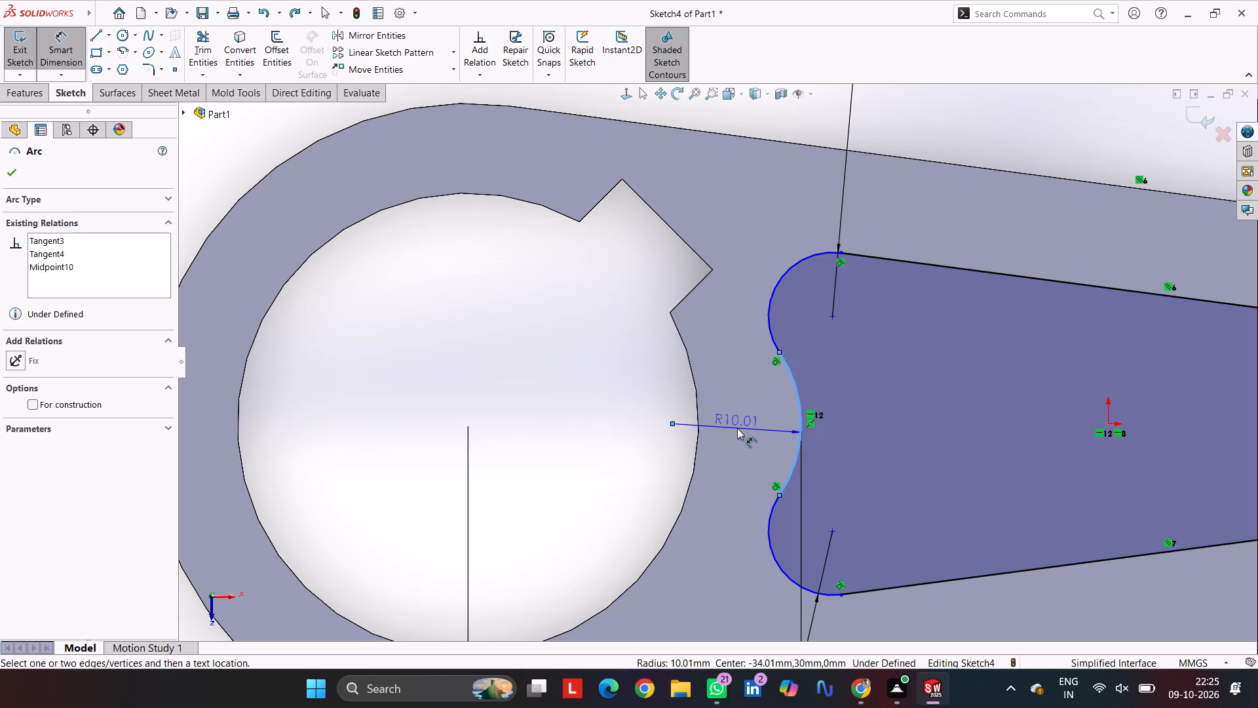
left_click(737, 428)
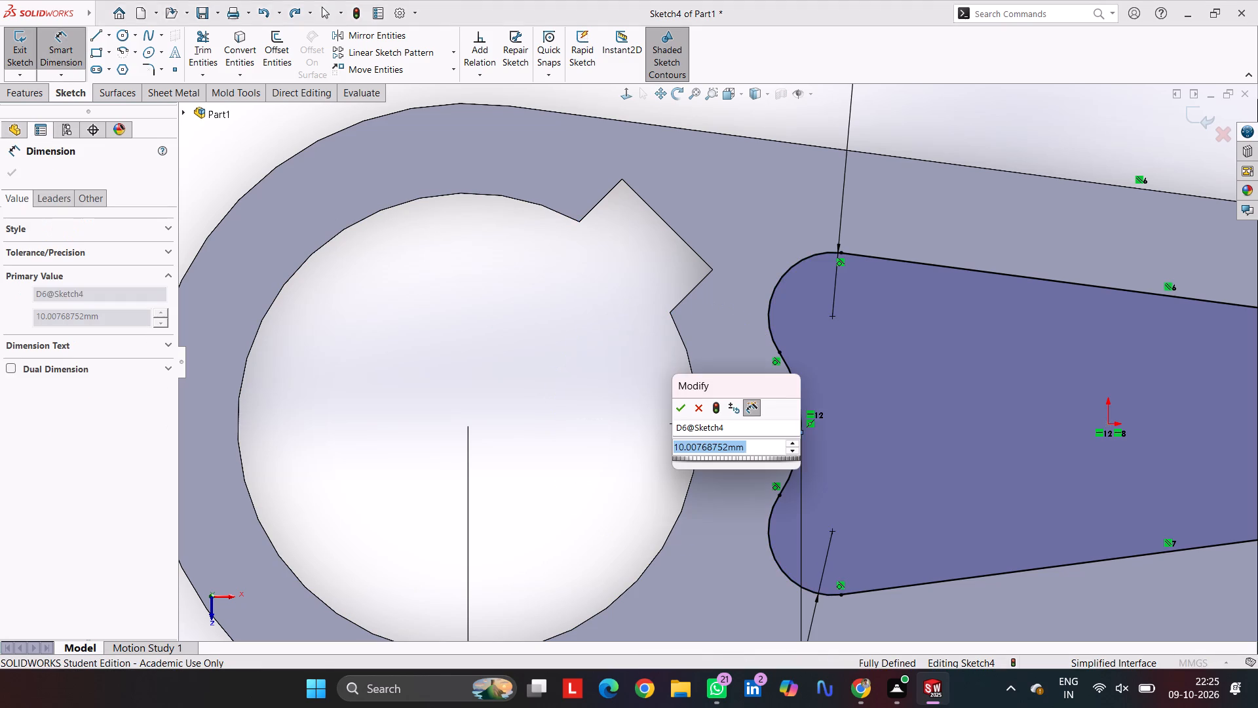
type("25")
key("Return")
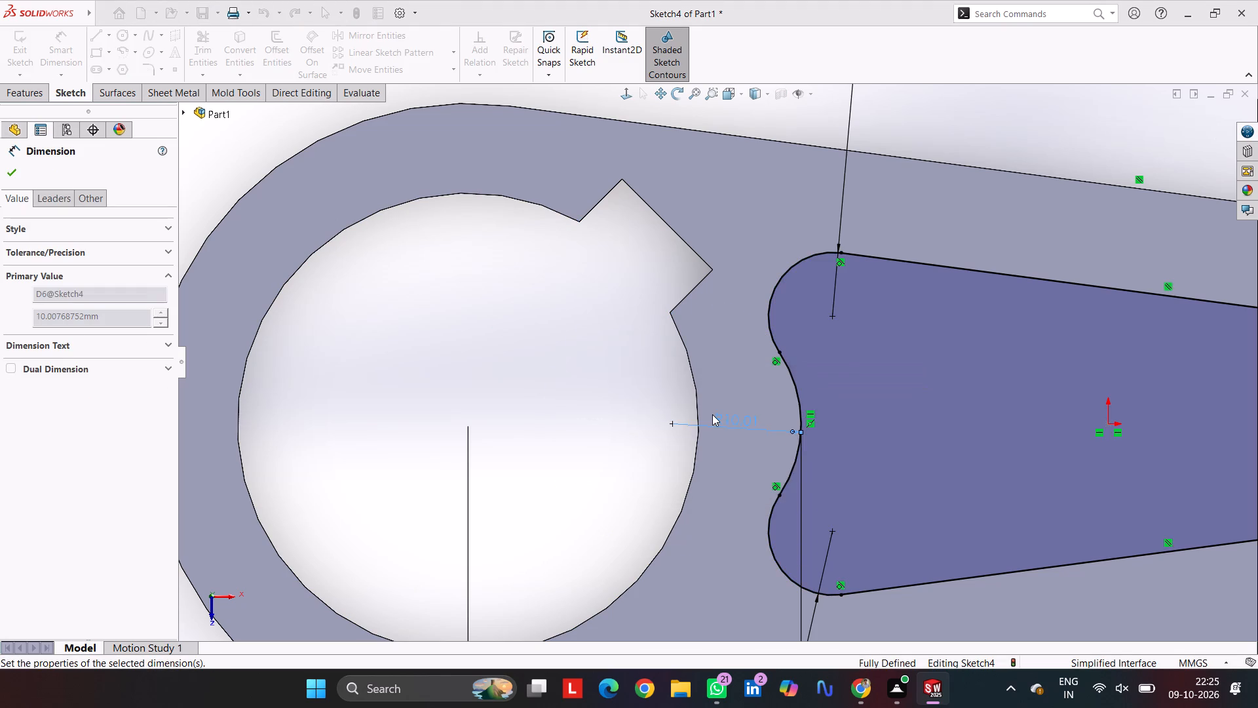
Examine the concave R25 arc, its blends into the corner arcs, and the full dimensioned cutout outline.
scroll(723, 430, "up", 3)
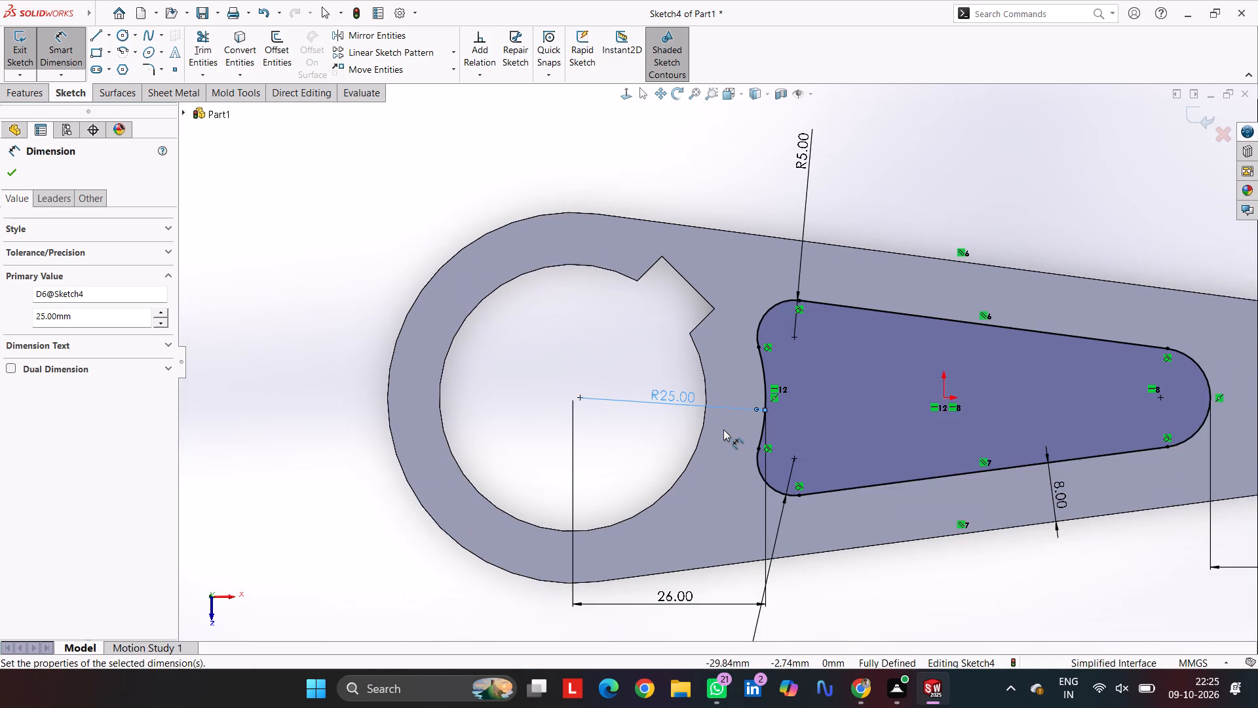
scroll(723, 453, "up", 1)
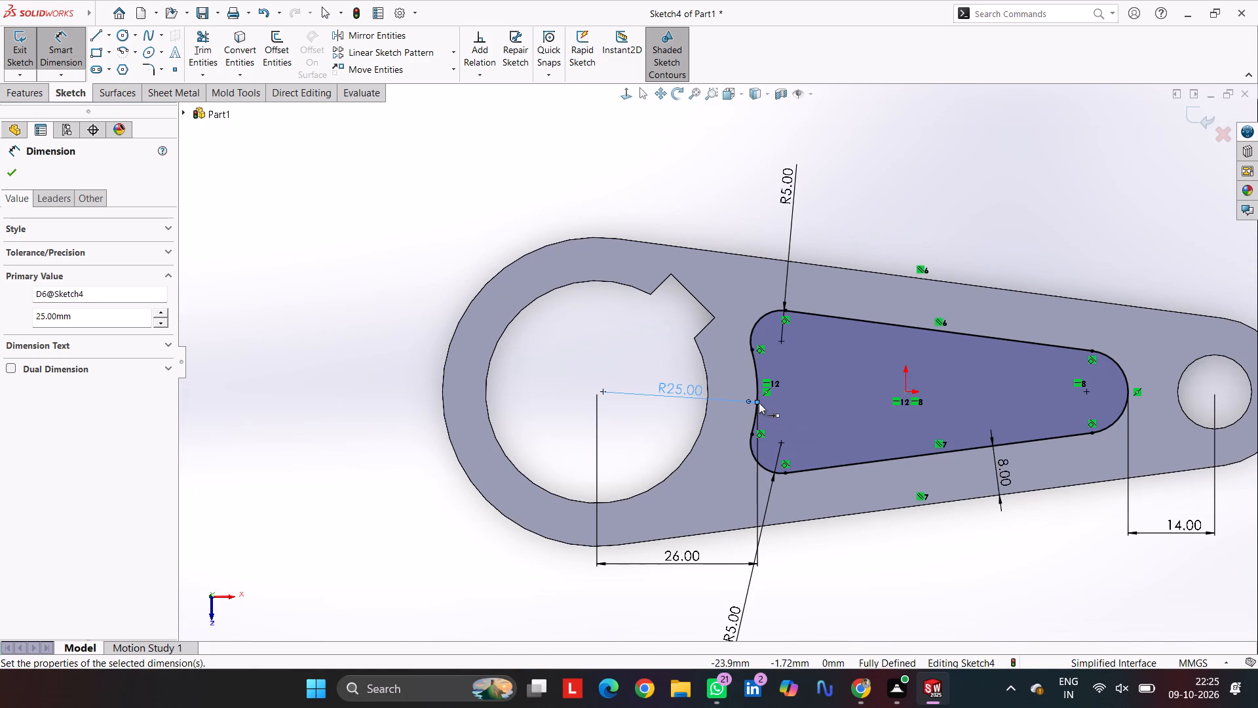
left_click_drag(759, 403, 762, 387)
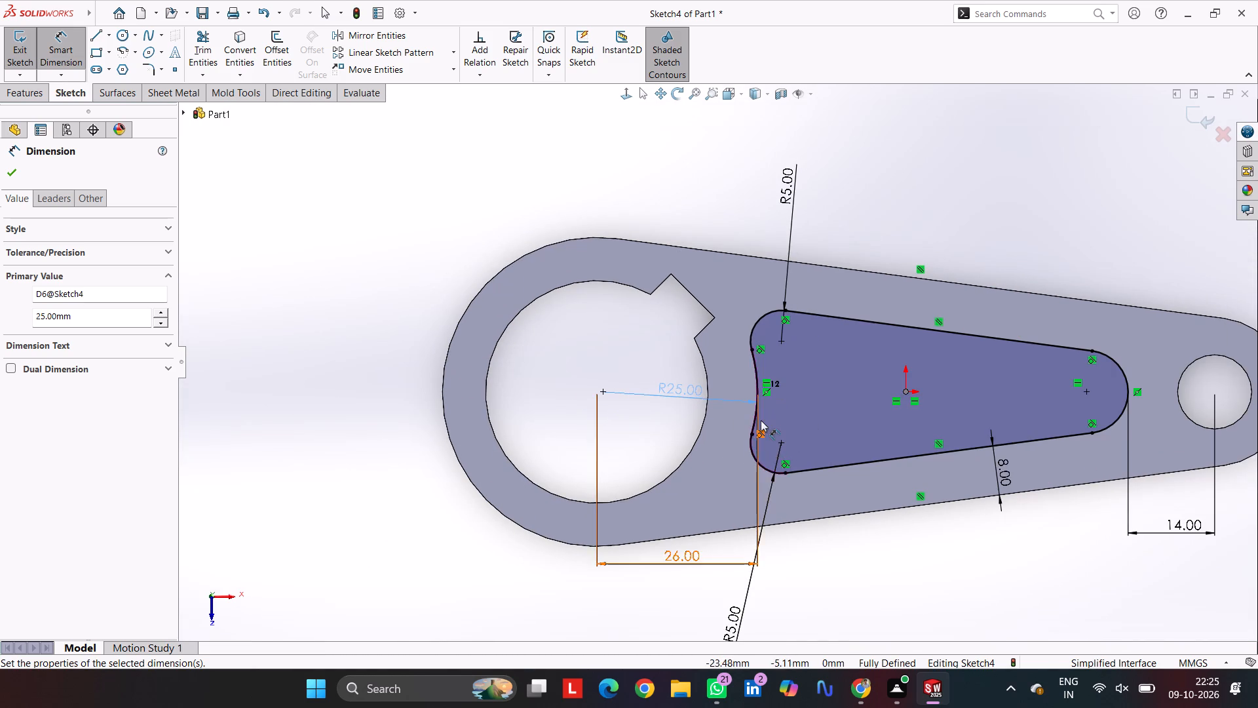
scroll(761, 415, "down", 11)
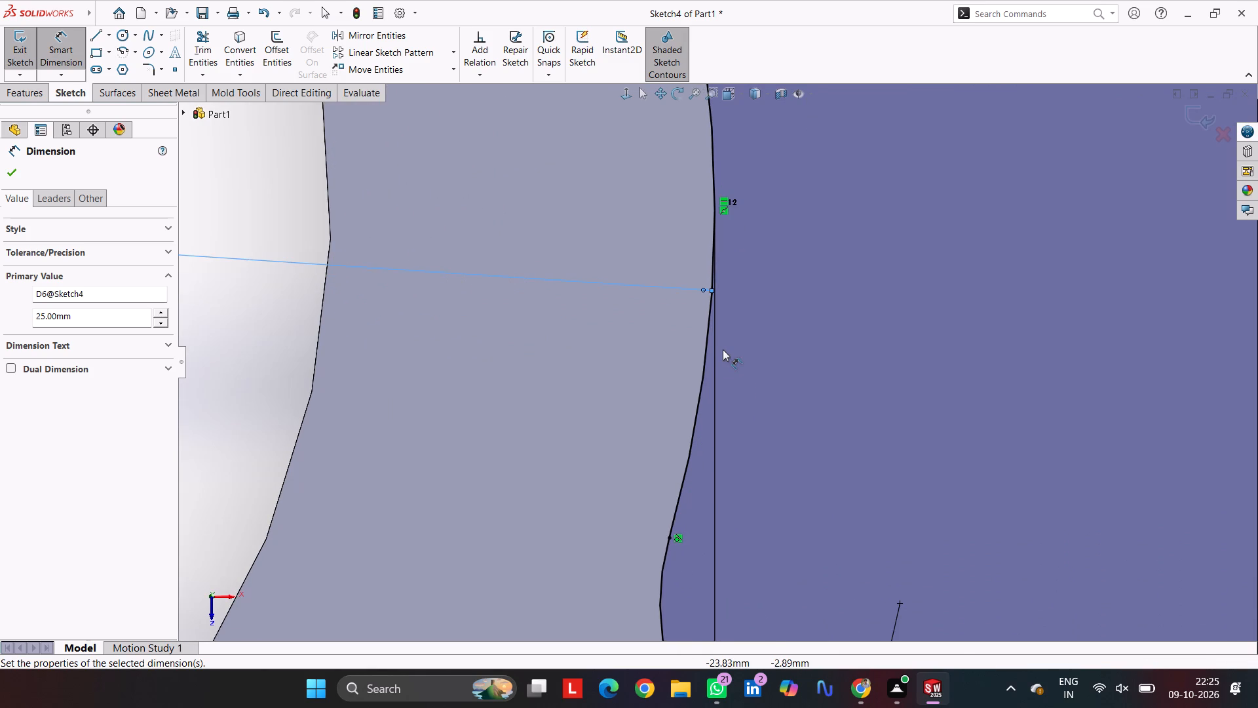
scroll(721, 345, "up", 2)
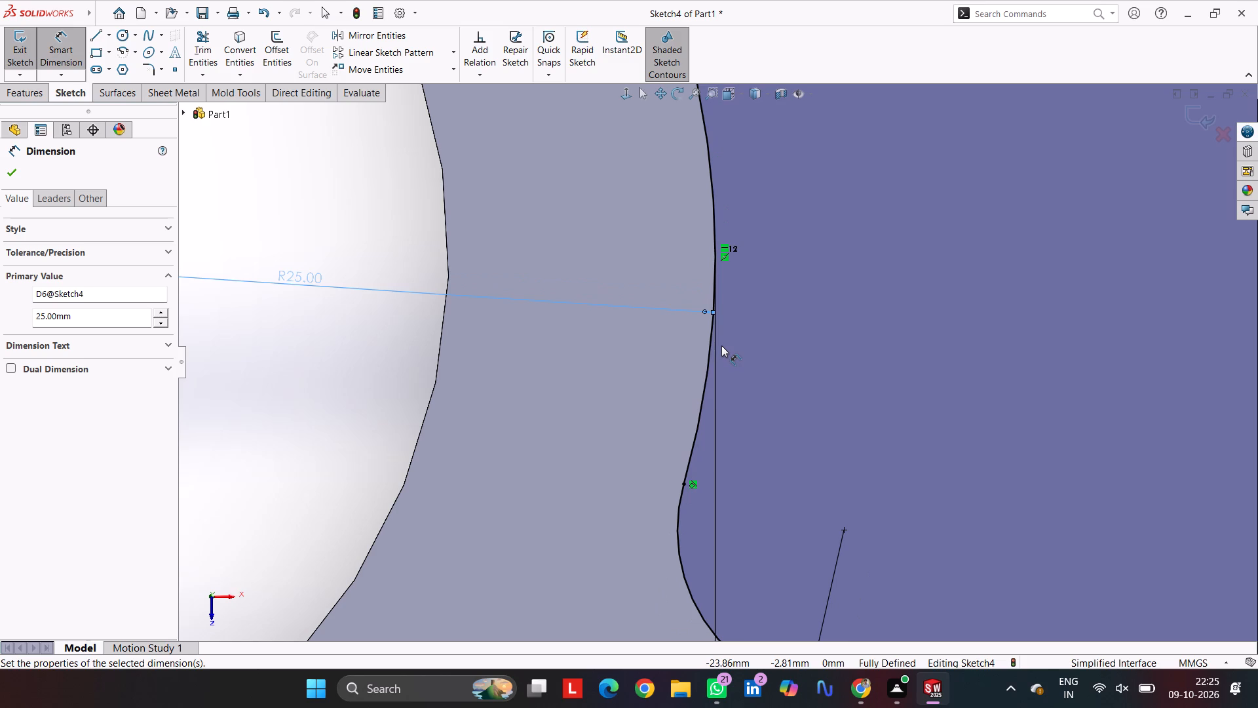
scroll(768, 311, "up", 6)
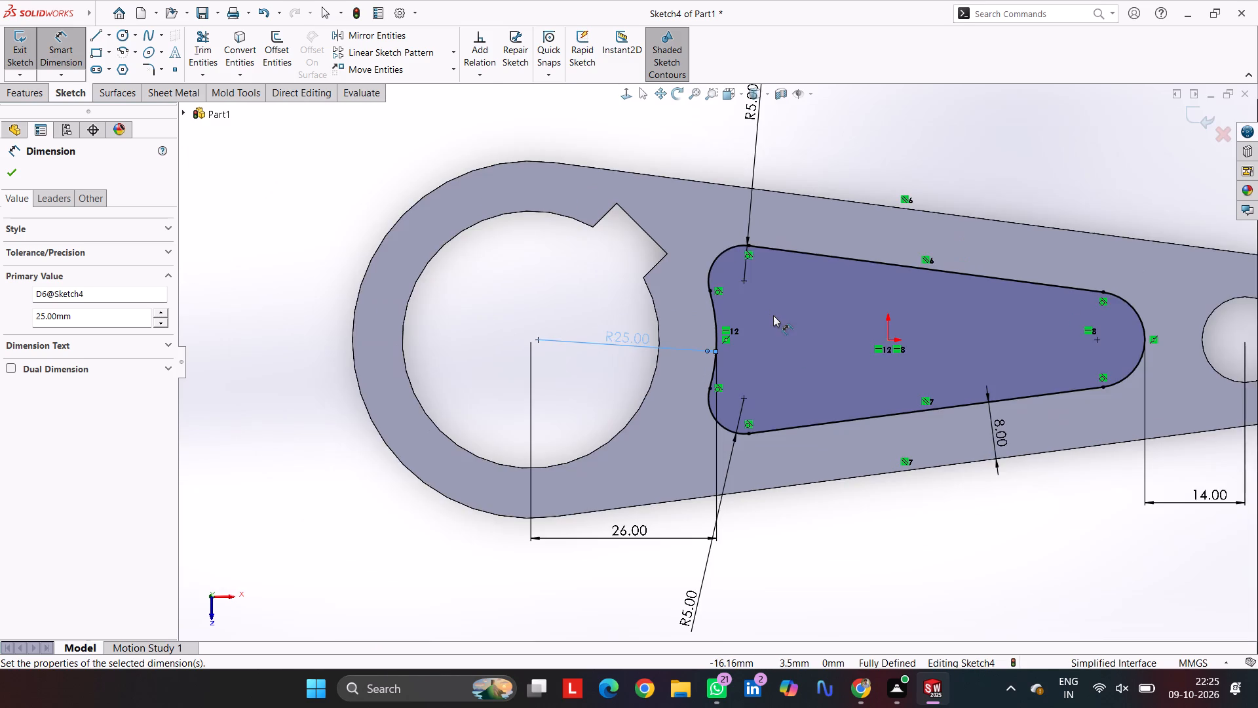
scroll(773, 315, "up", 1)
left_click(893, 477)
left_click(912, 489)
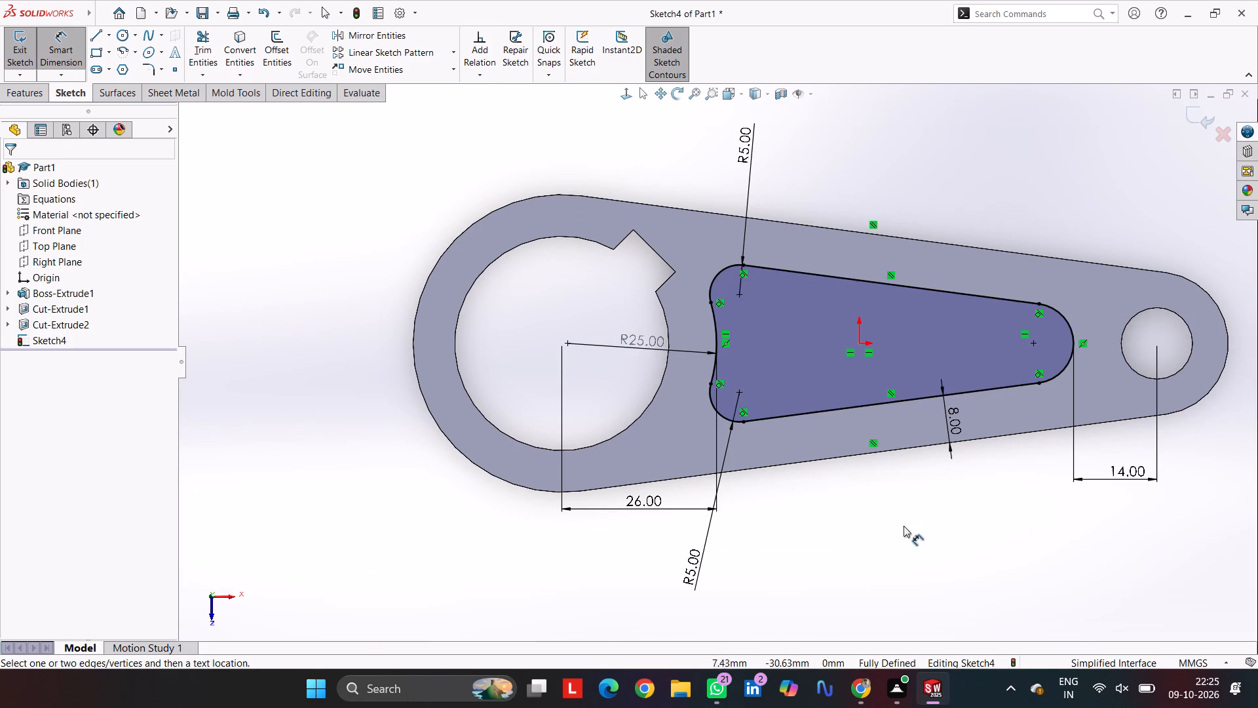
Cut the tapered cutout outline through the whole link with an Extruded Cut set to Through All.
middle_click_drag(899, 515, 905, 344)
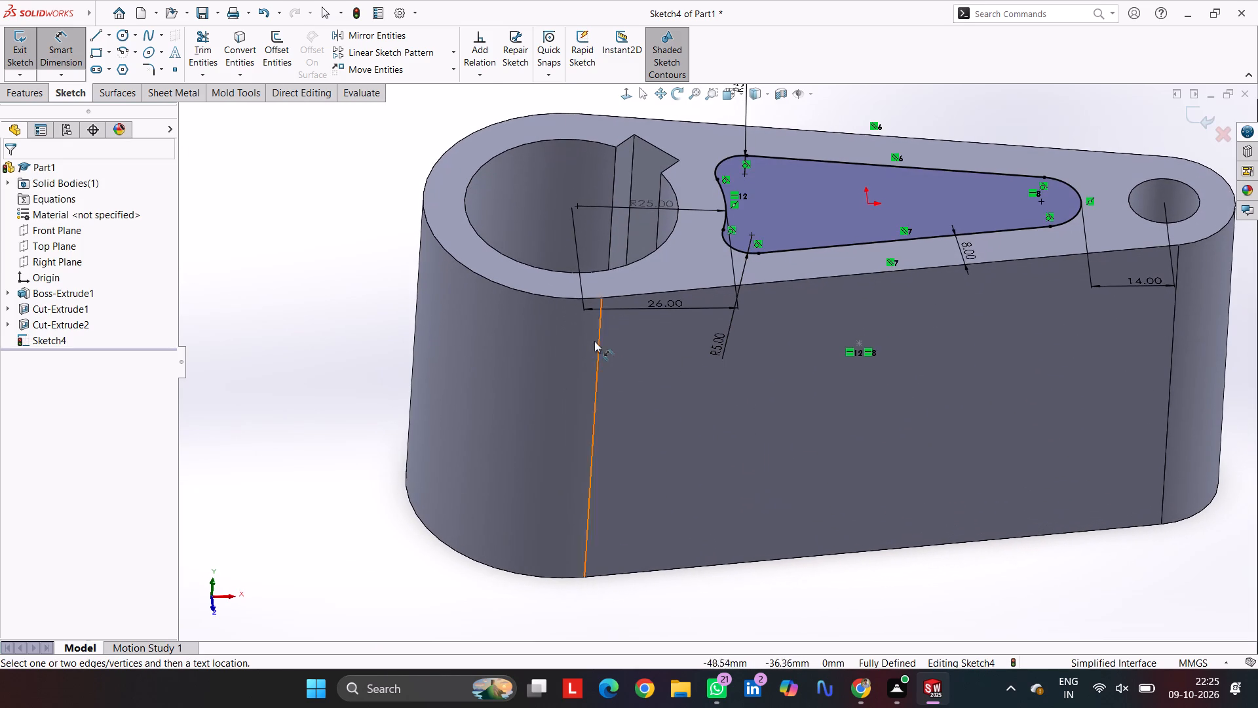
left_click(20, 92)
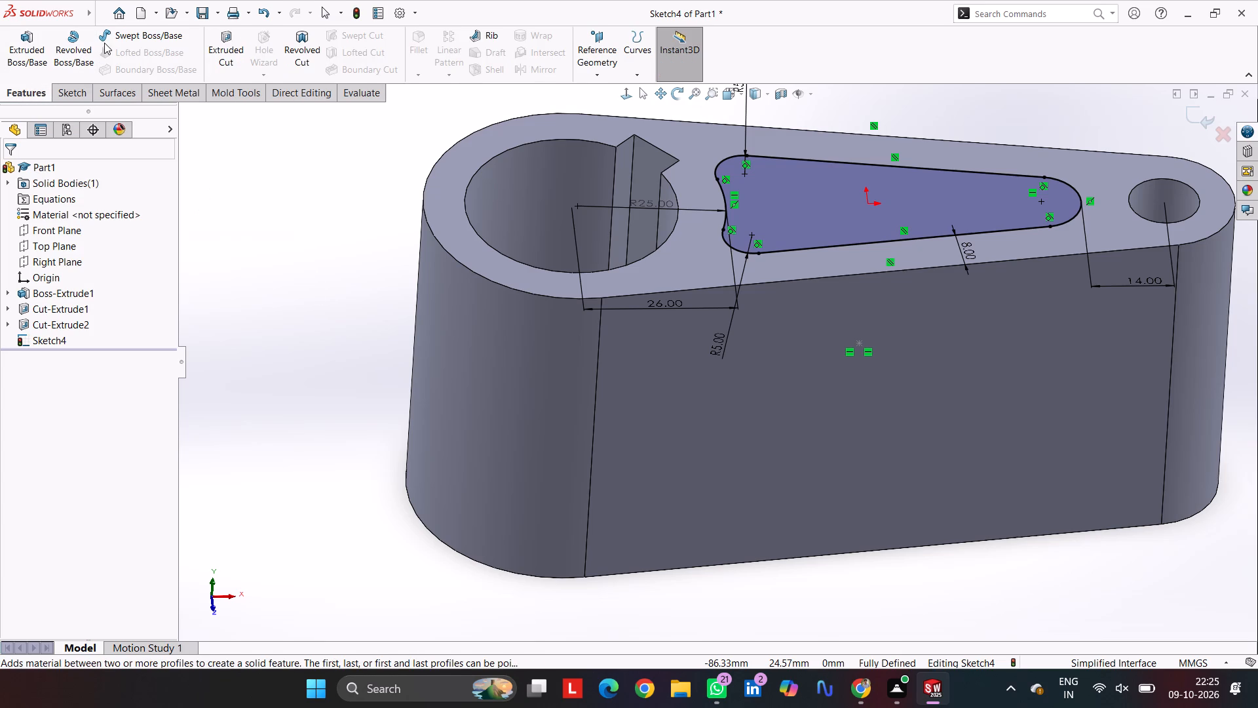
left_click(215, 49)
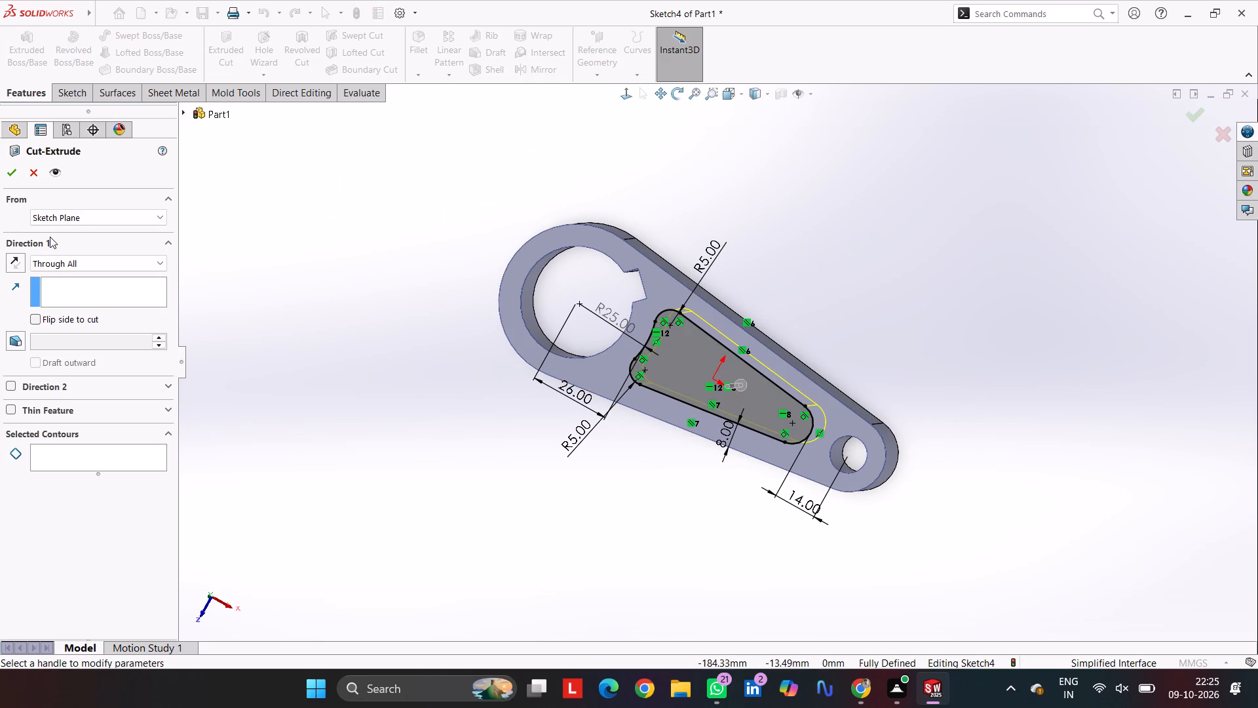
left_click(16, 180)
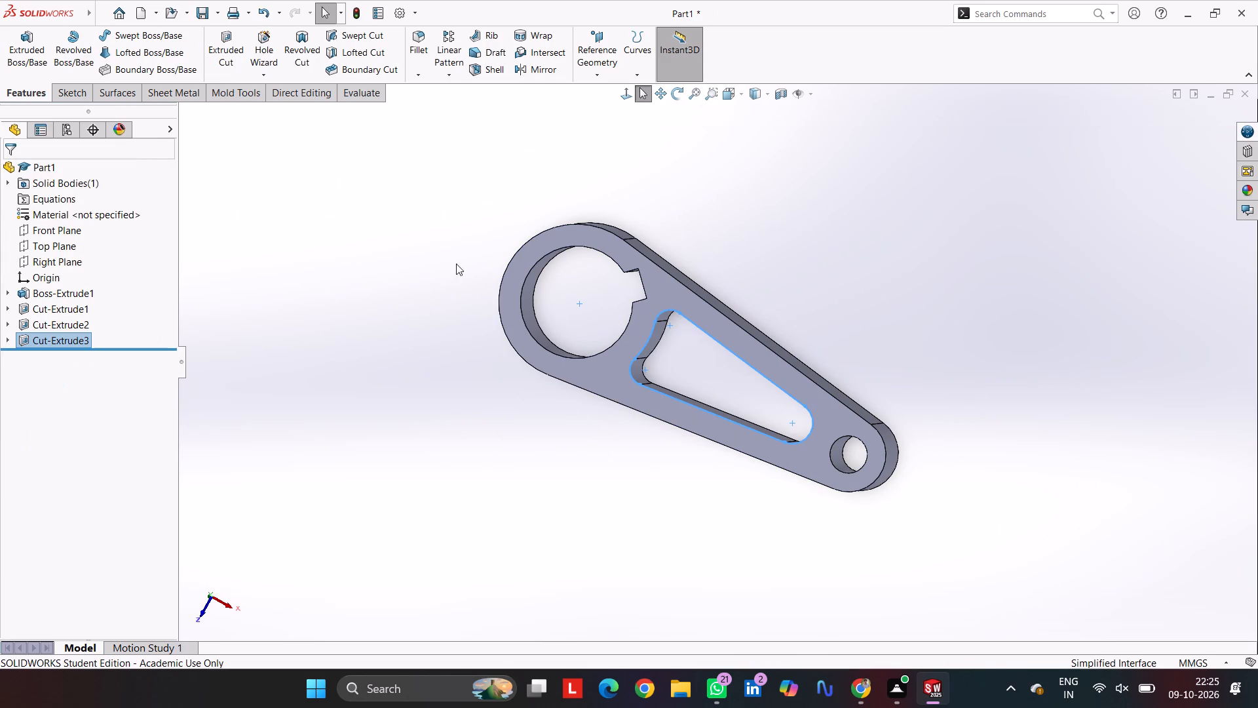
left_click(413, 230)
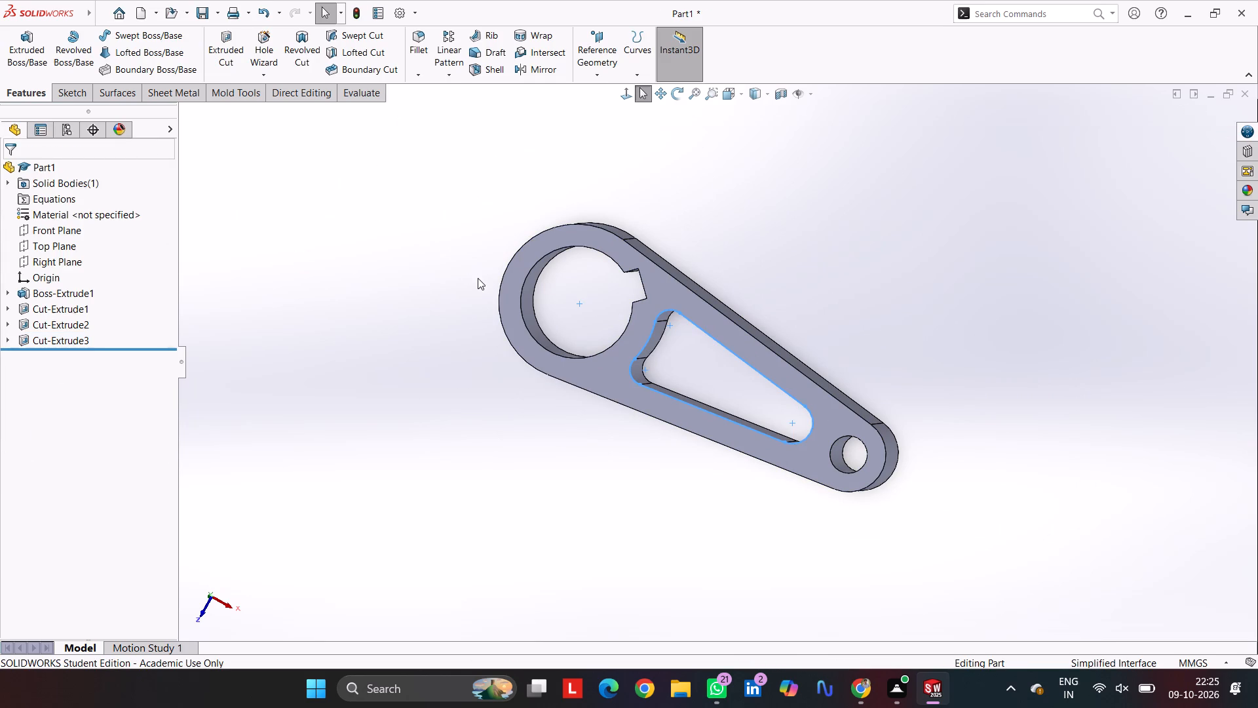
Start a new sketch on the Front Plane.
middle_click_drag(581, 265, 609, 317)
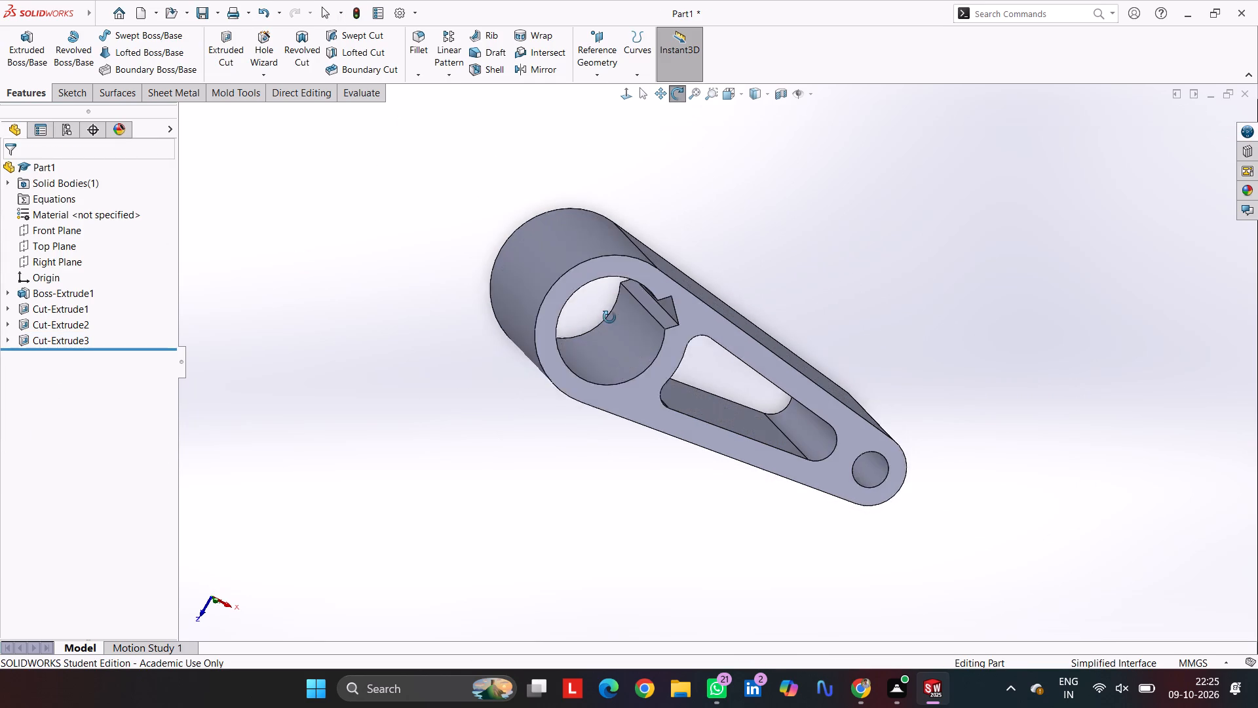
middle_click_drag(609, 317, 582, 32)
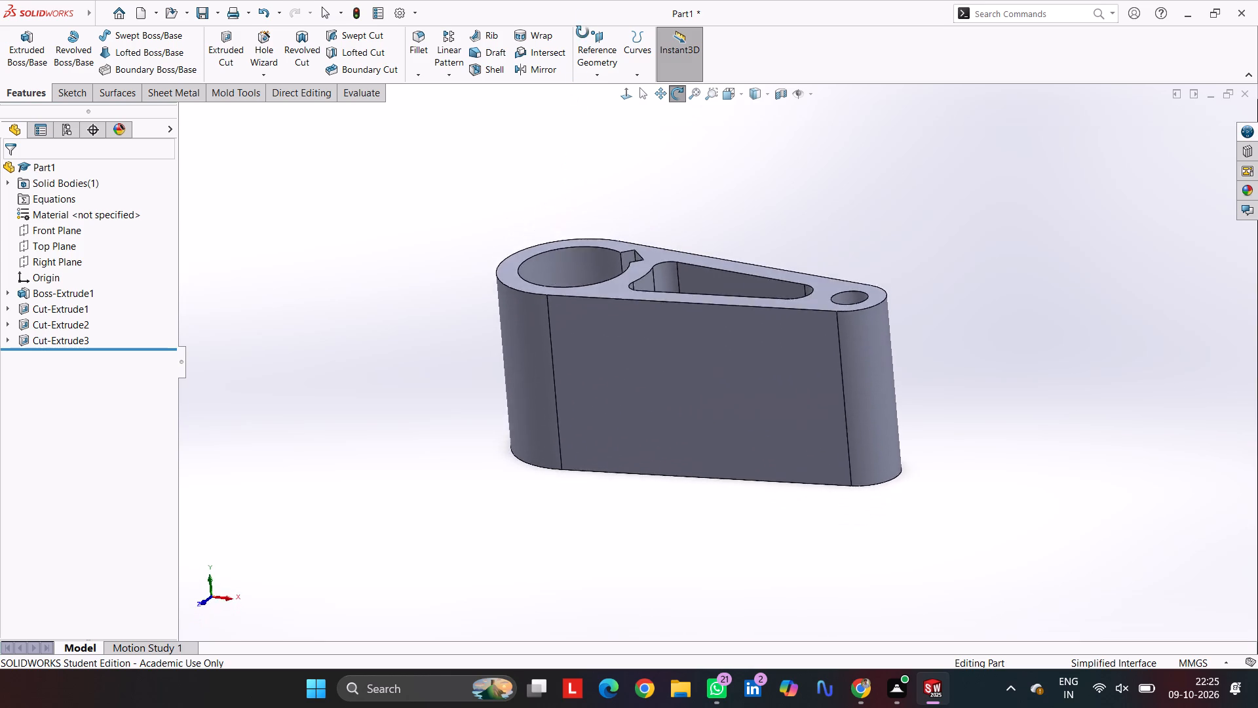
middle_click_drag(582, 32, 601, 3)
scroll(600, 5, "up", 1)
left_click(670, 372)
left_click(417, 270)
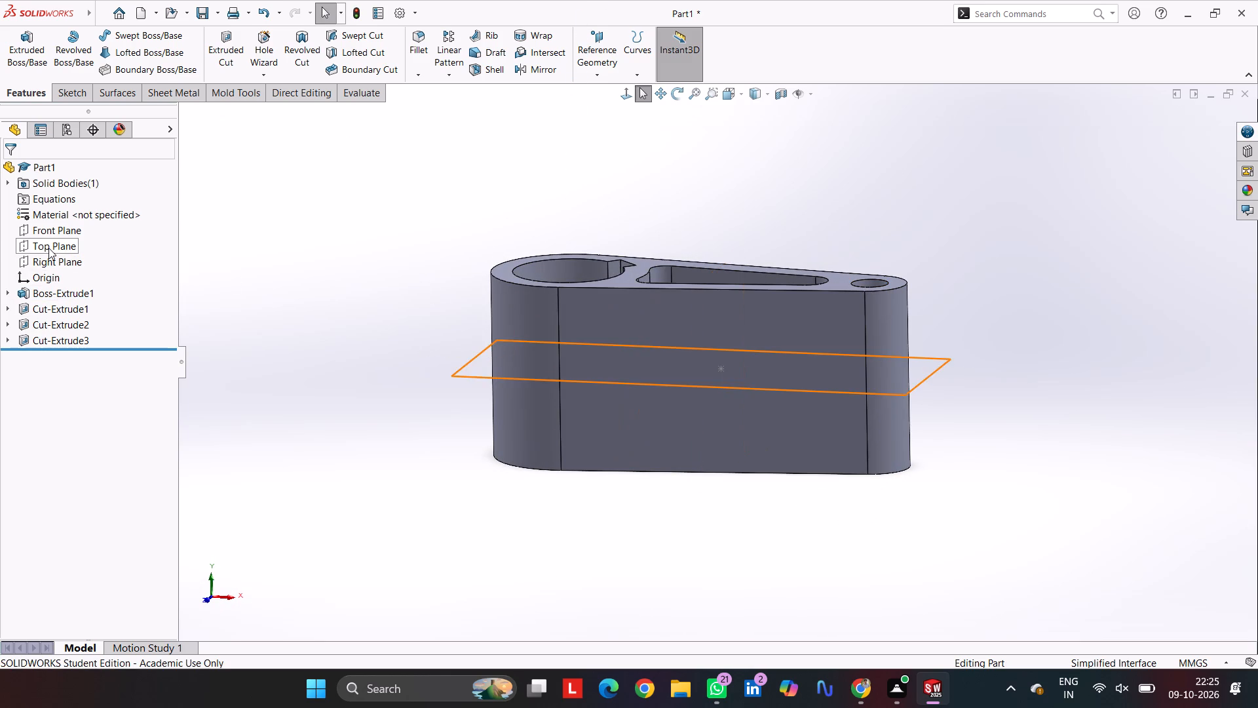
left_click(50, 230)
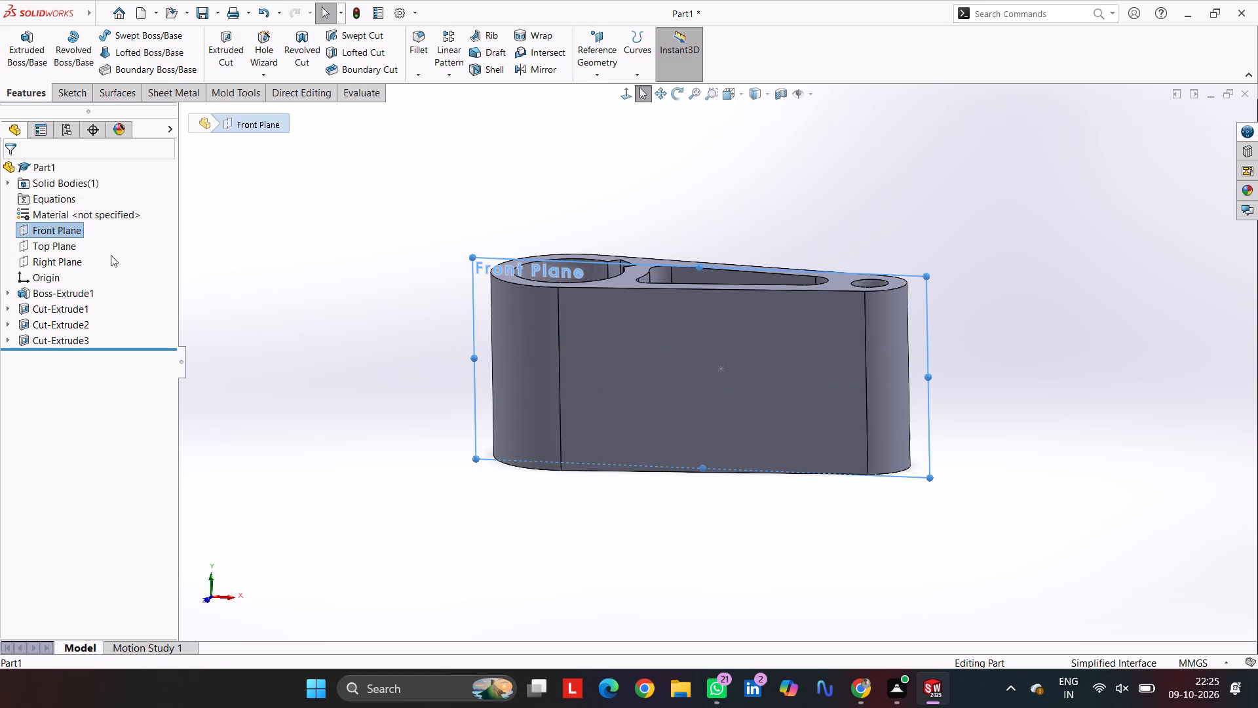
left_click(72, 90)
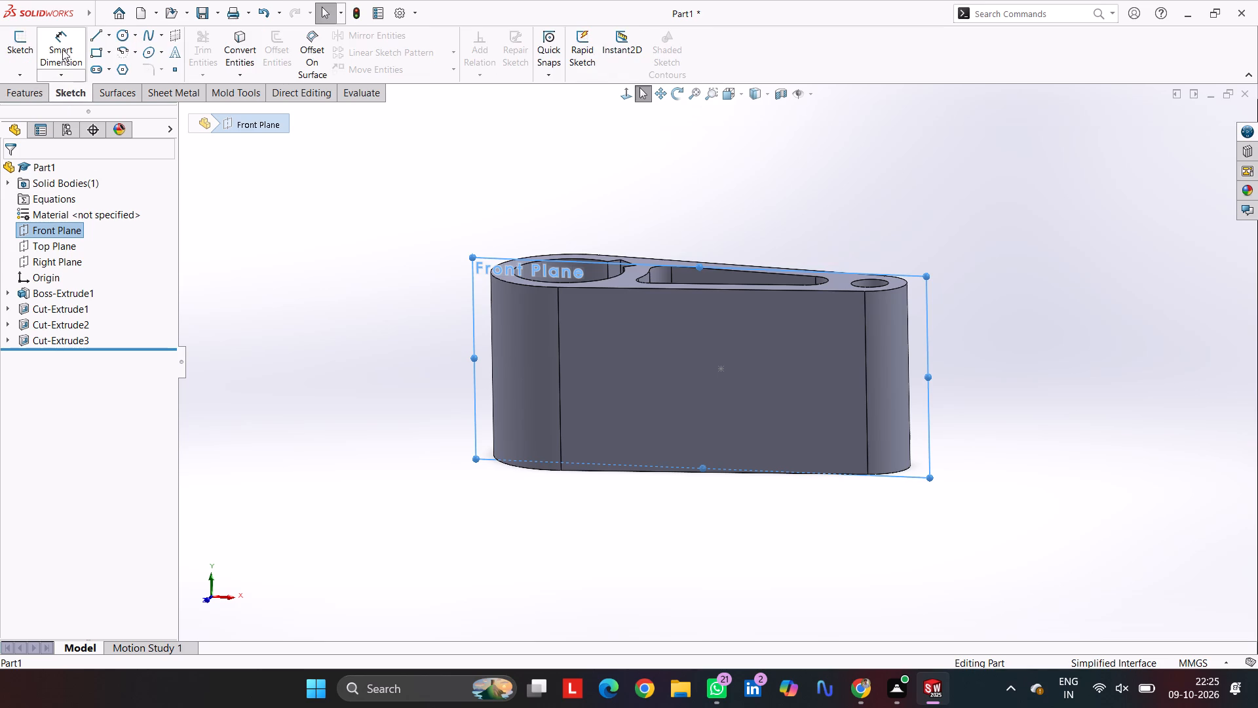
left_click(32, 31)
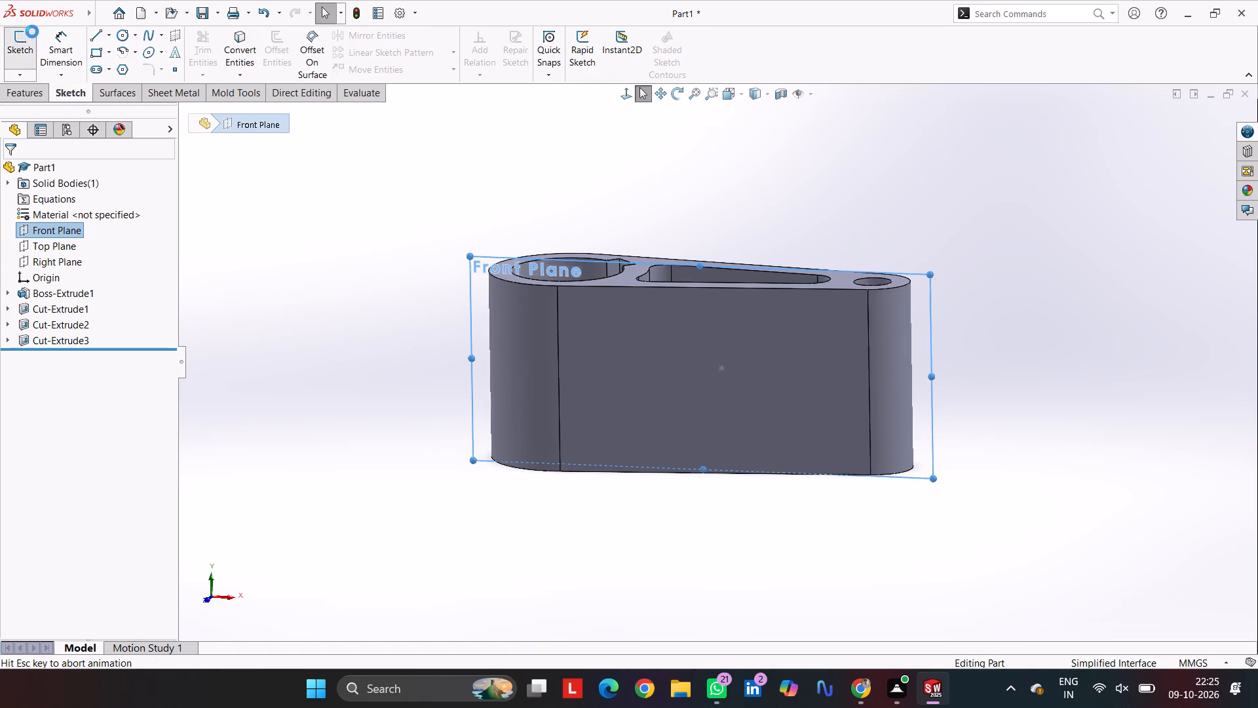
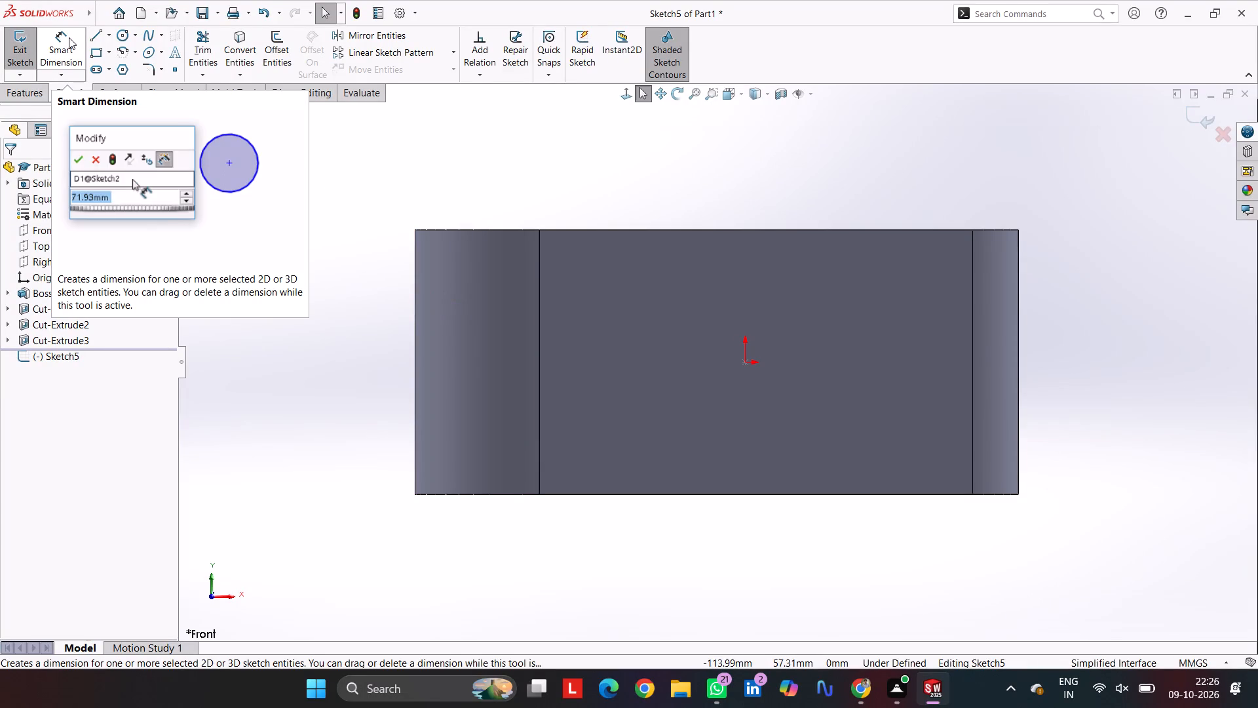
Sketch a closed four-line profile at the link's upper large-end corner, about 90 mm along the top edge, with a 60 mm horizontal base and slanted end.
left_click(96, 33)
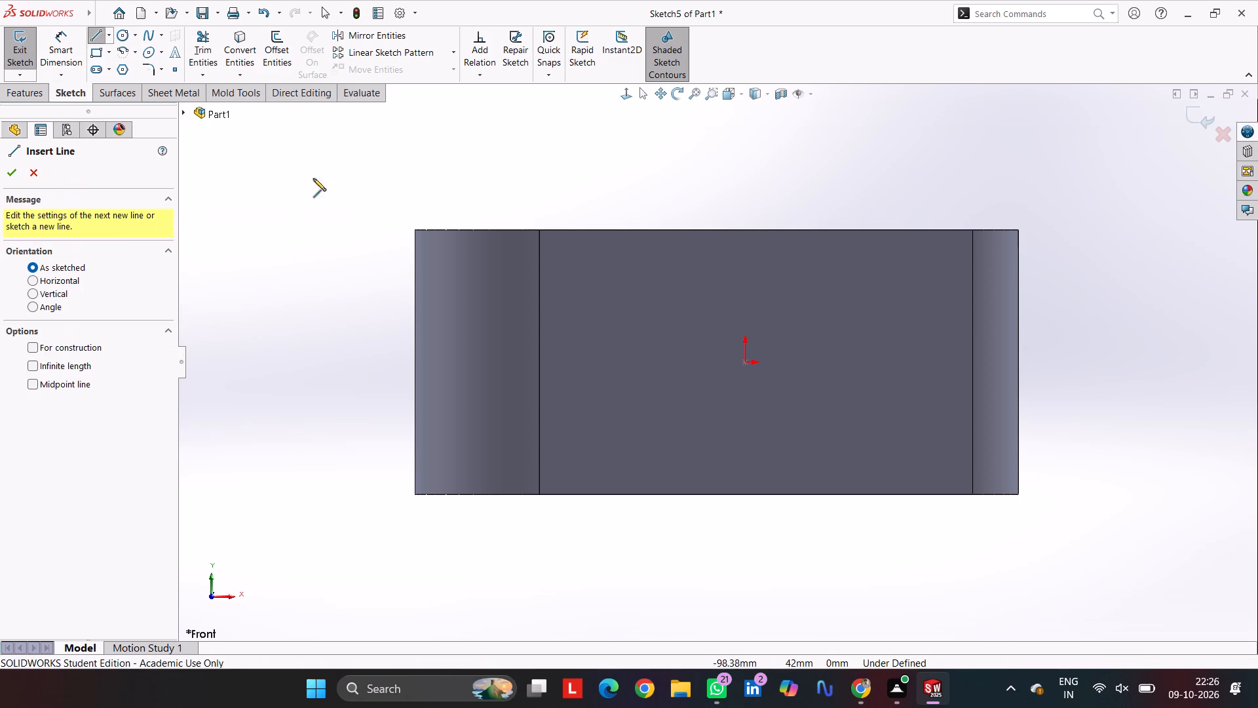
left_click(415, 231)
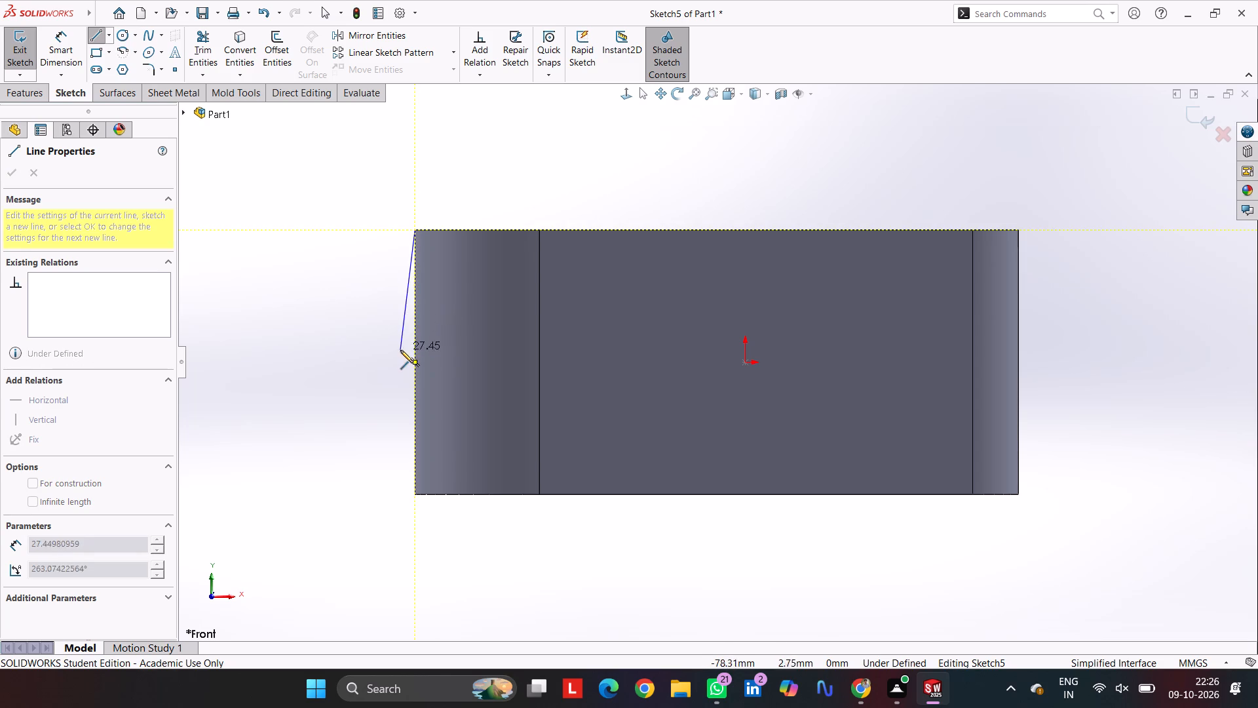
left_click(413, 315)
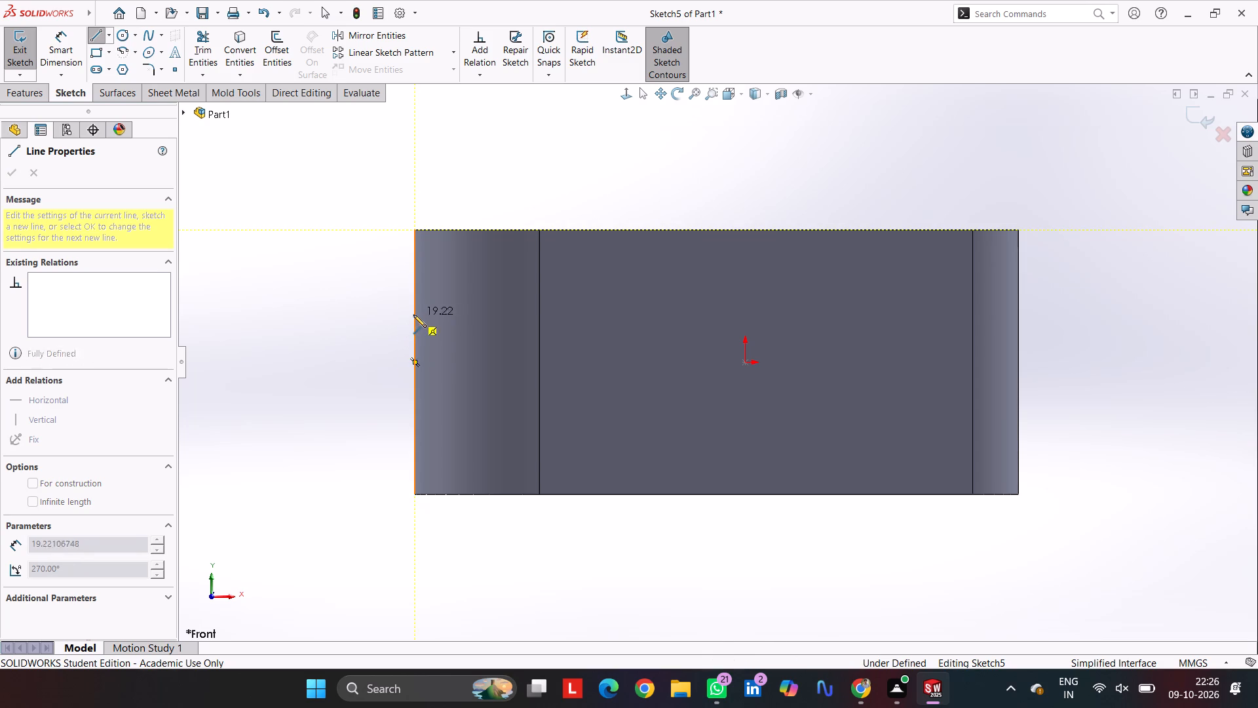
left_click(679, 312)
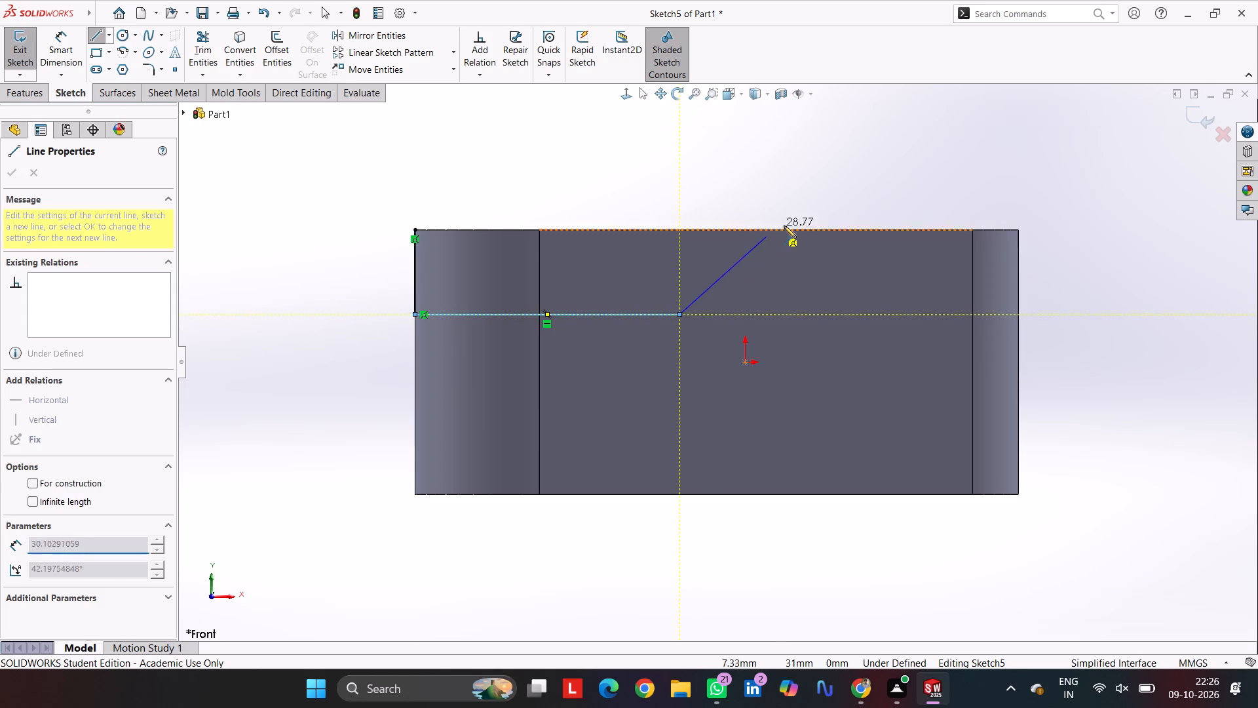
left_click(812, 229)
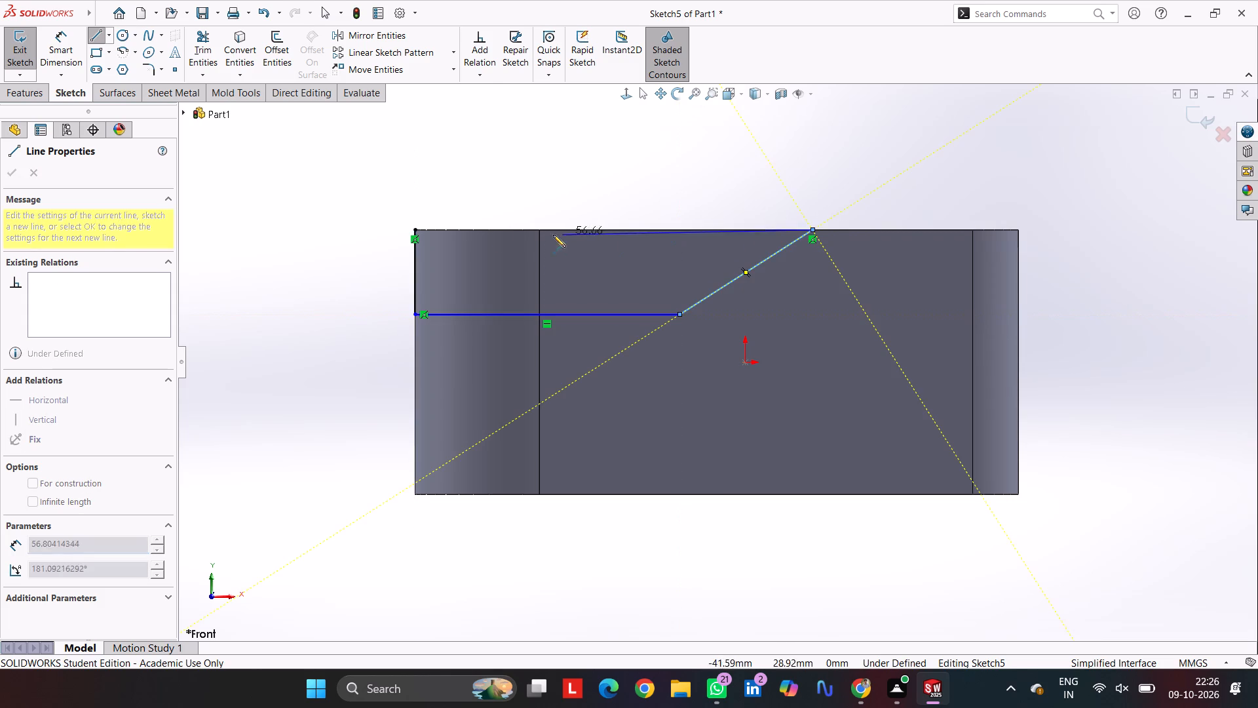
left_click(418, 230)
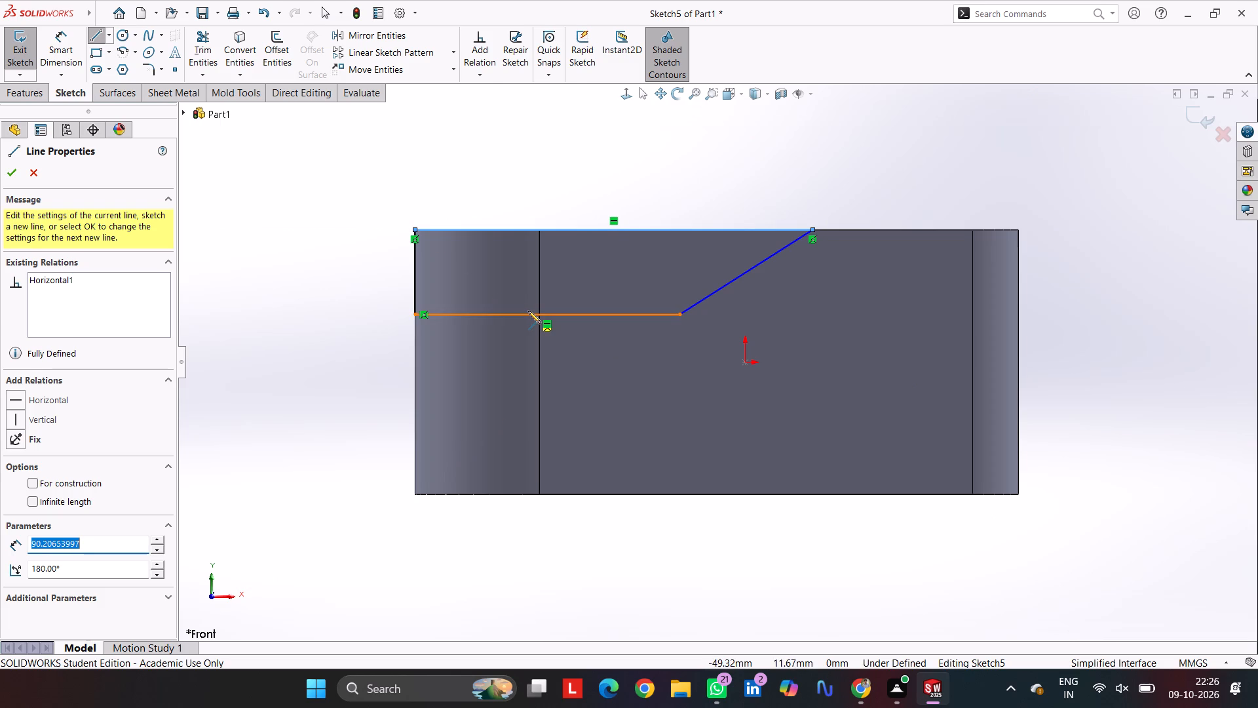
Sketch a matching closed profile at the lower large-end corner, about 90 mm along the bottom edge and 21 mm high, with a slanted end.
left_click(416, 494)
left_click(417, 404)
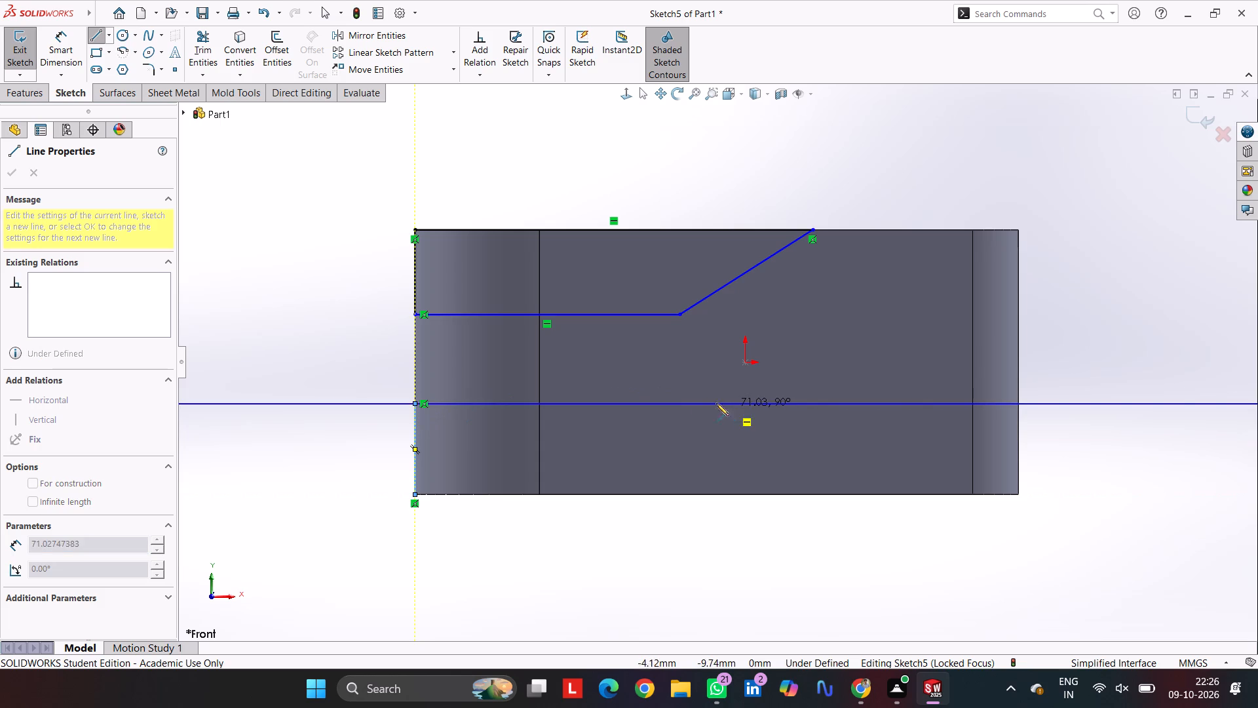
left_click(679, 398)
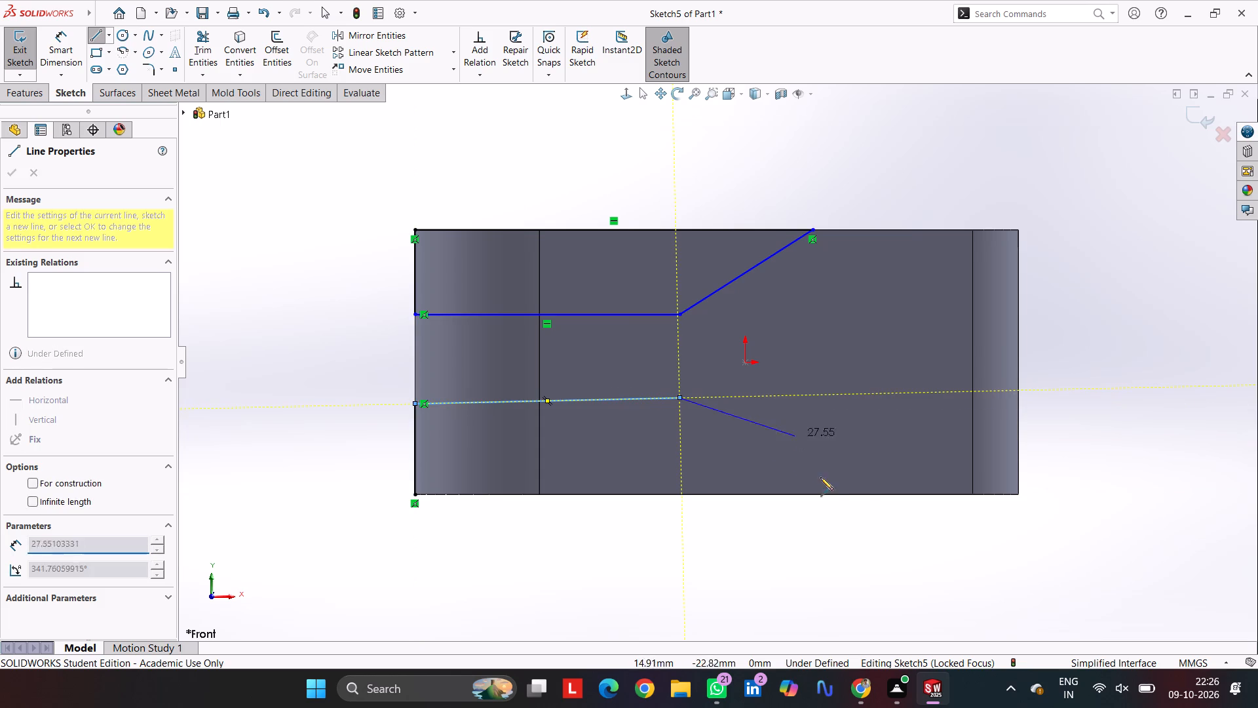
left_click(813, 496)
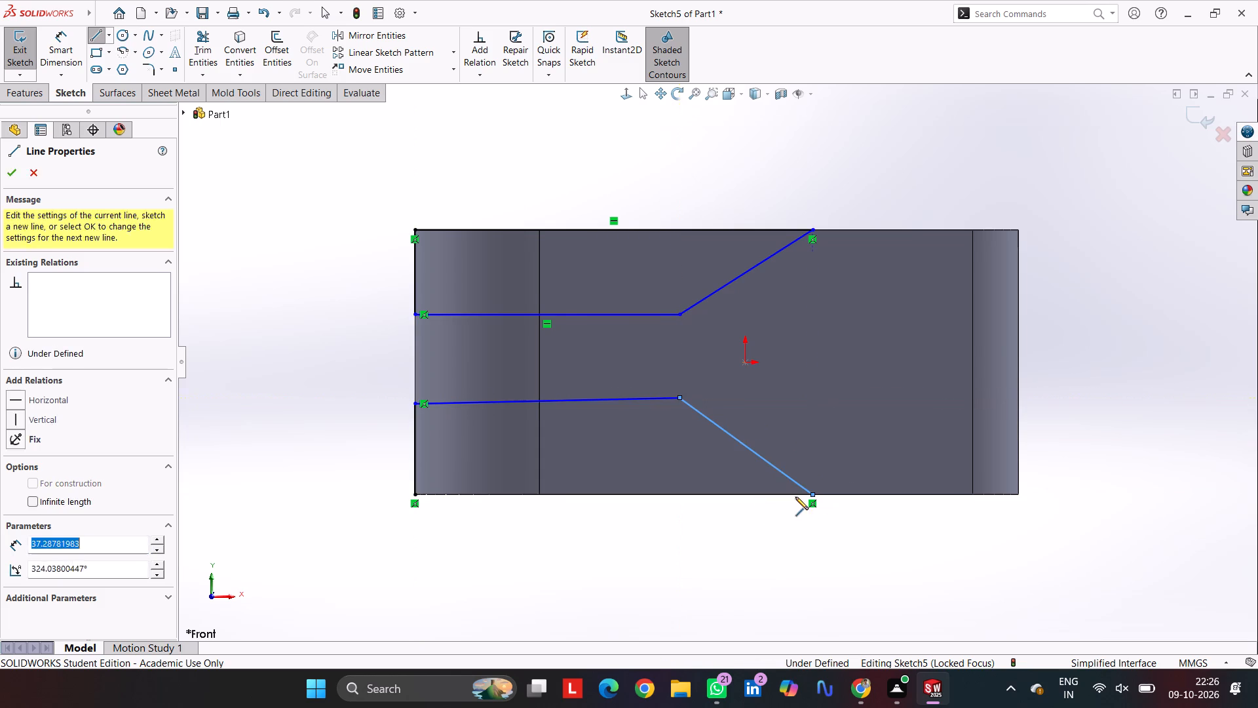
left_click(416, 495)
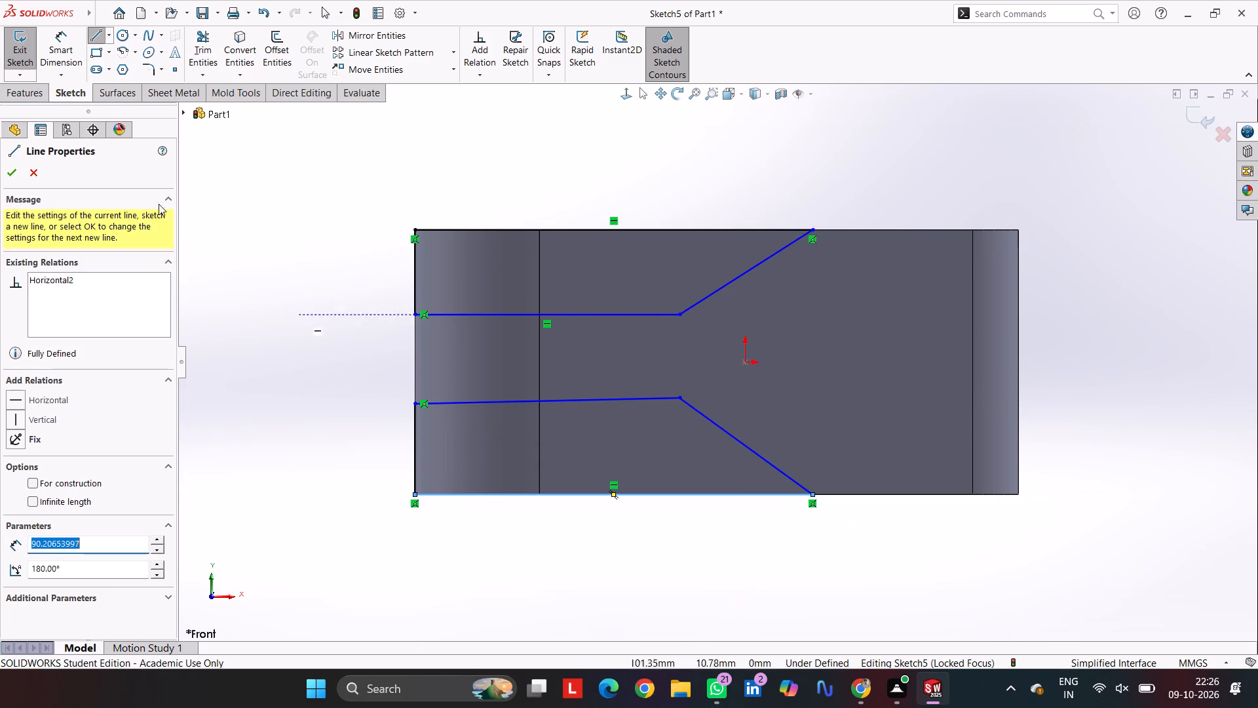
Dimension the vertical outer side of both the lower and upper profiles as 23 mm.
left_click(70, 47)
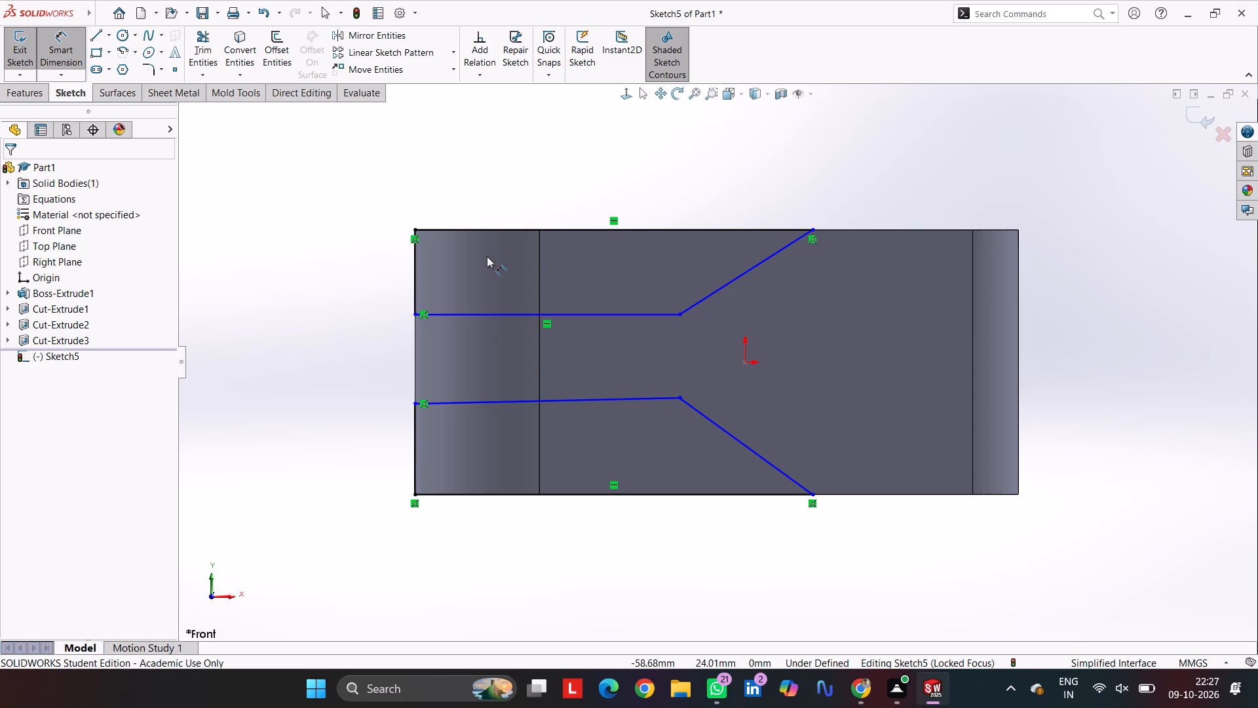
left_click(413, 448)
left_click(341, 430)
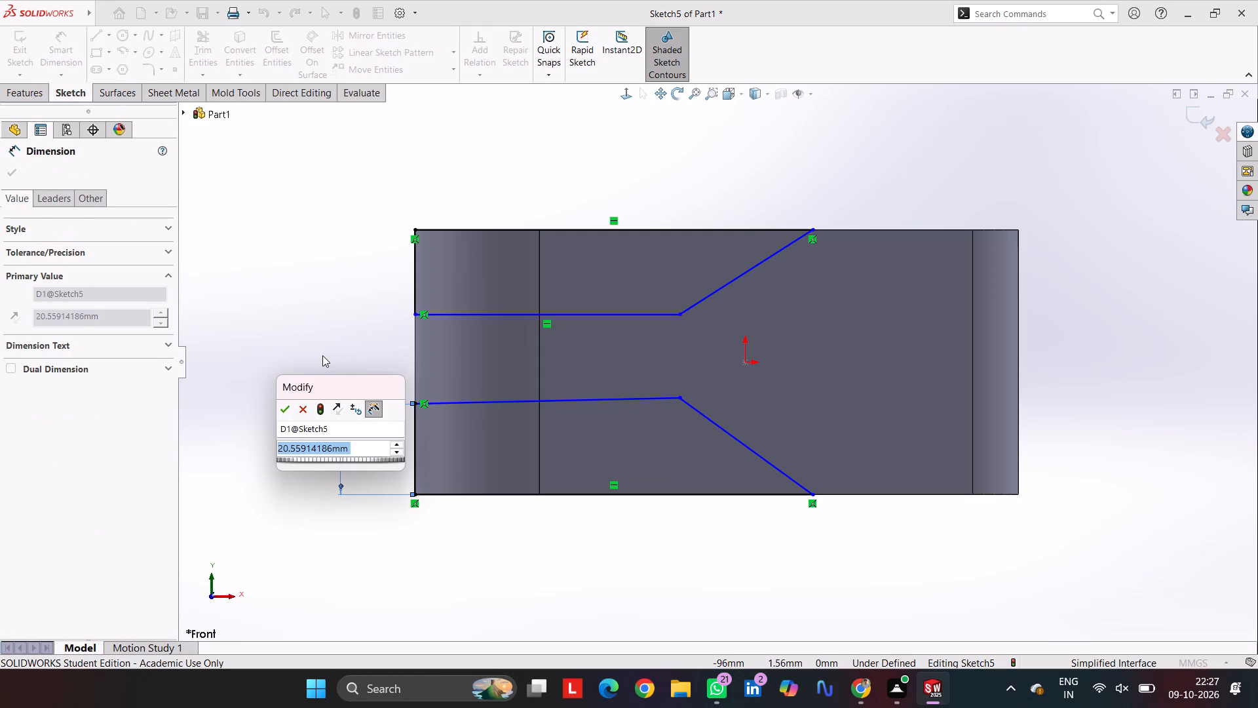
type("23")
key("Return")
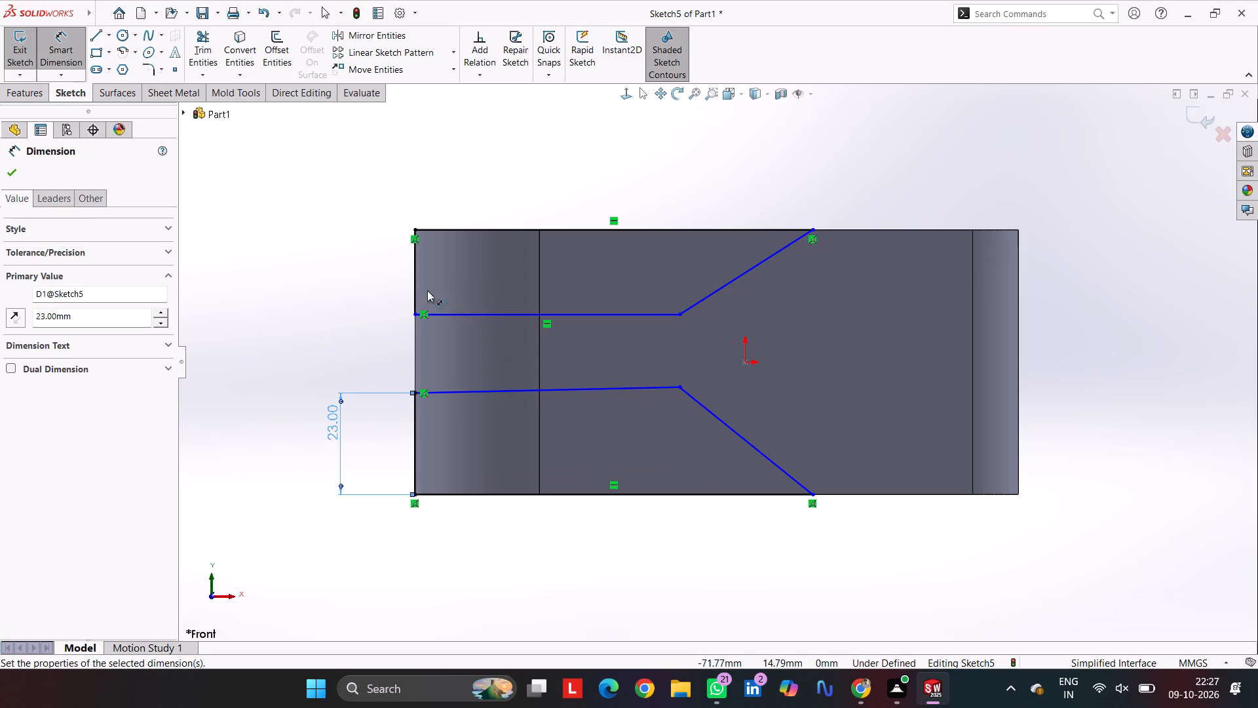
left_click(413, 277)
left_click(316, 275)
type("23")
key("Return")
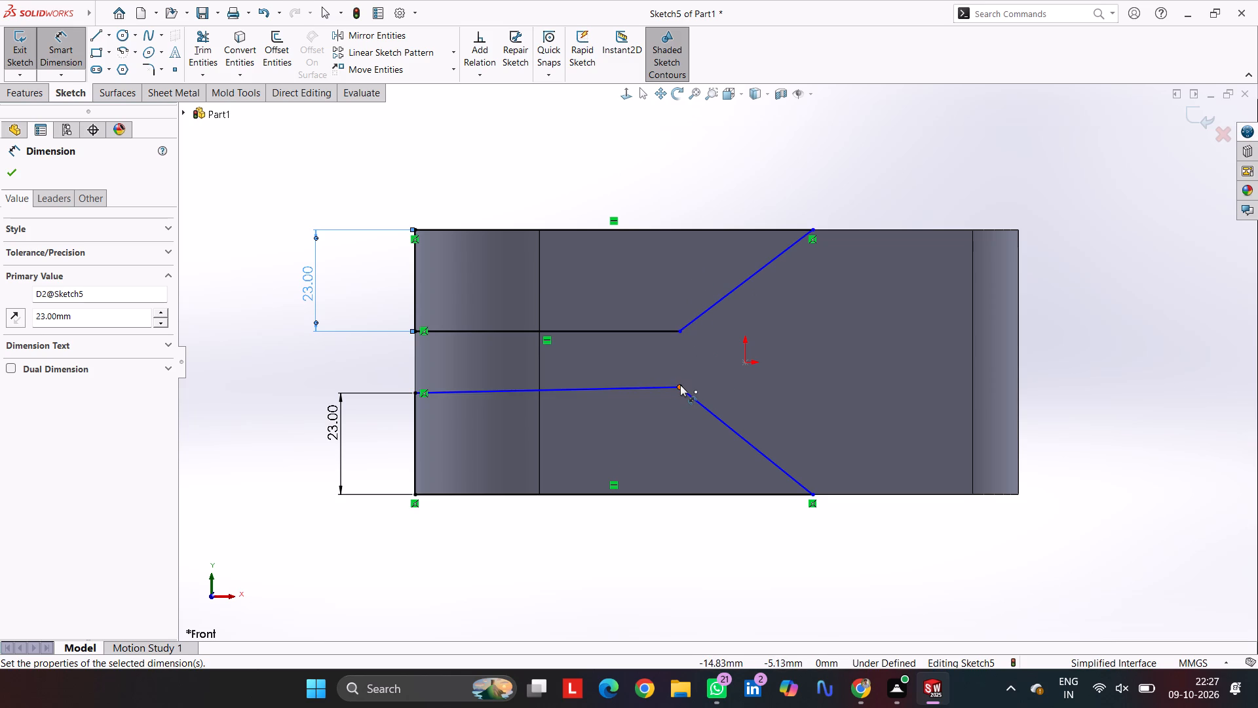
Add an infinite vertical construction line through the large end of the link, crossing both profiles.
middle_click_drag(595, 157, 596, 284)
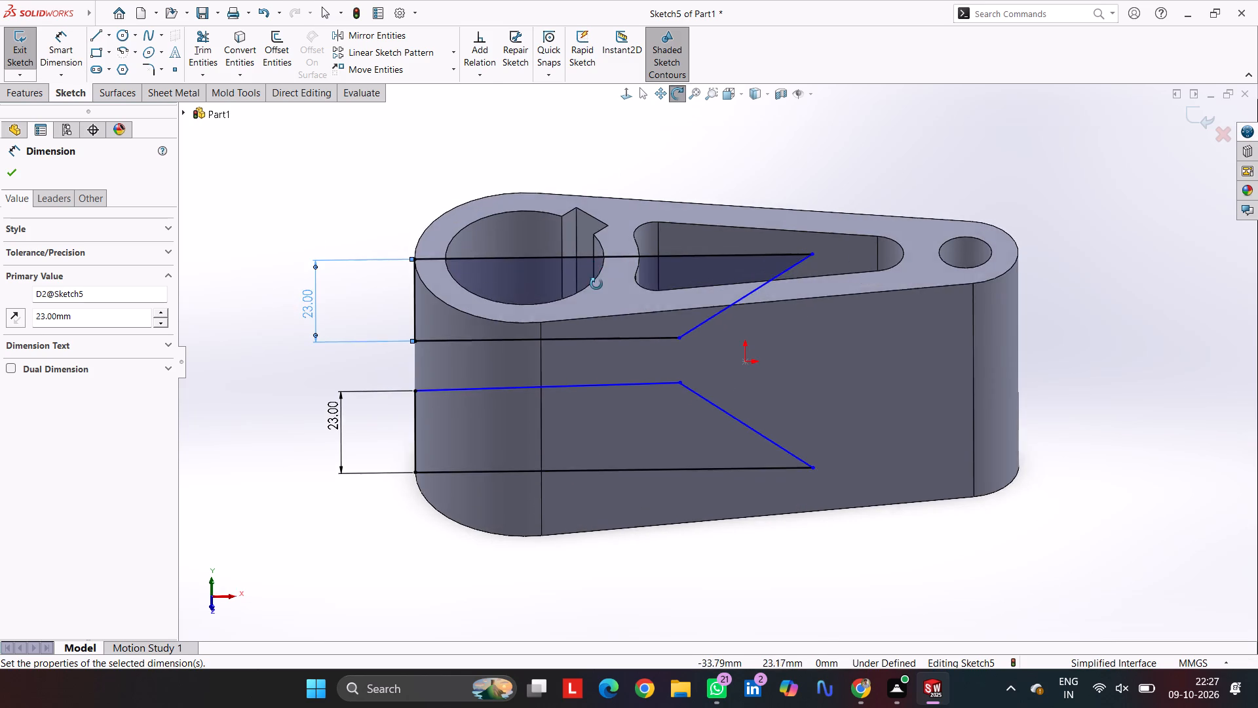
middle_click_drag(596, 284, 592, 216)
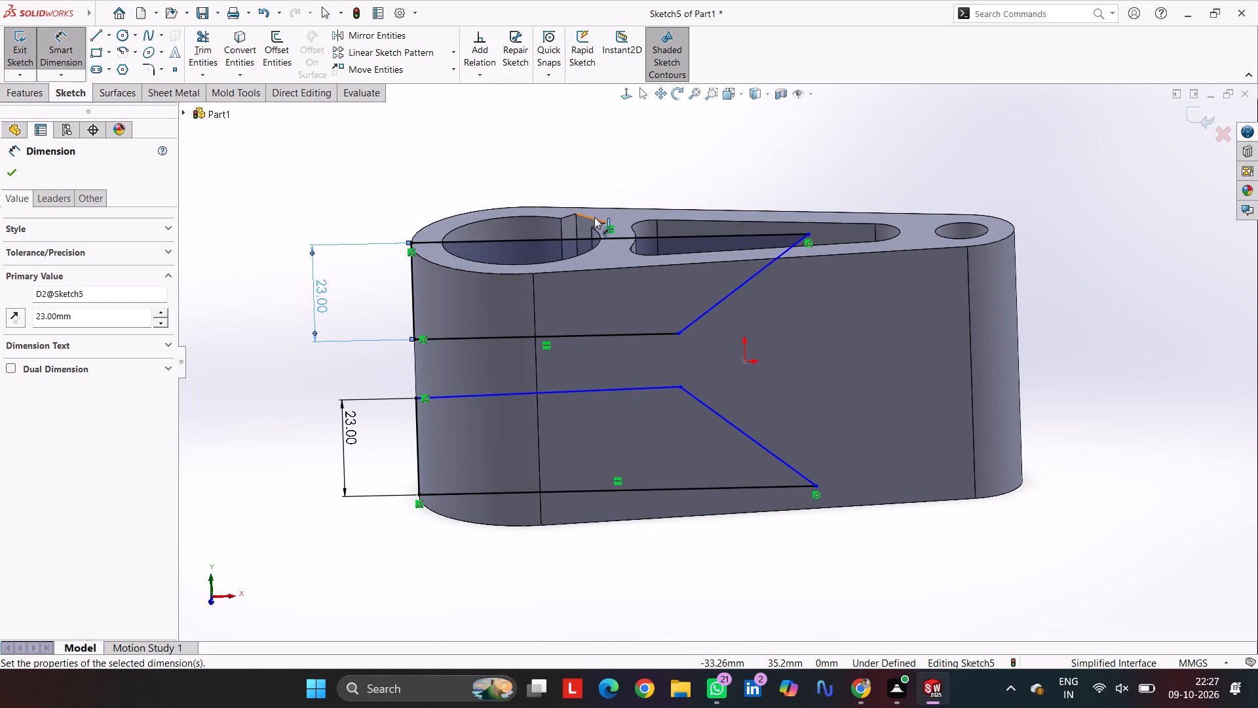
key("ctrl+1")
scroll(662, 331, "down", 2)
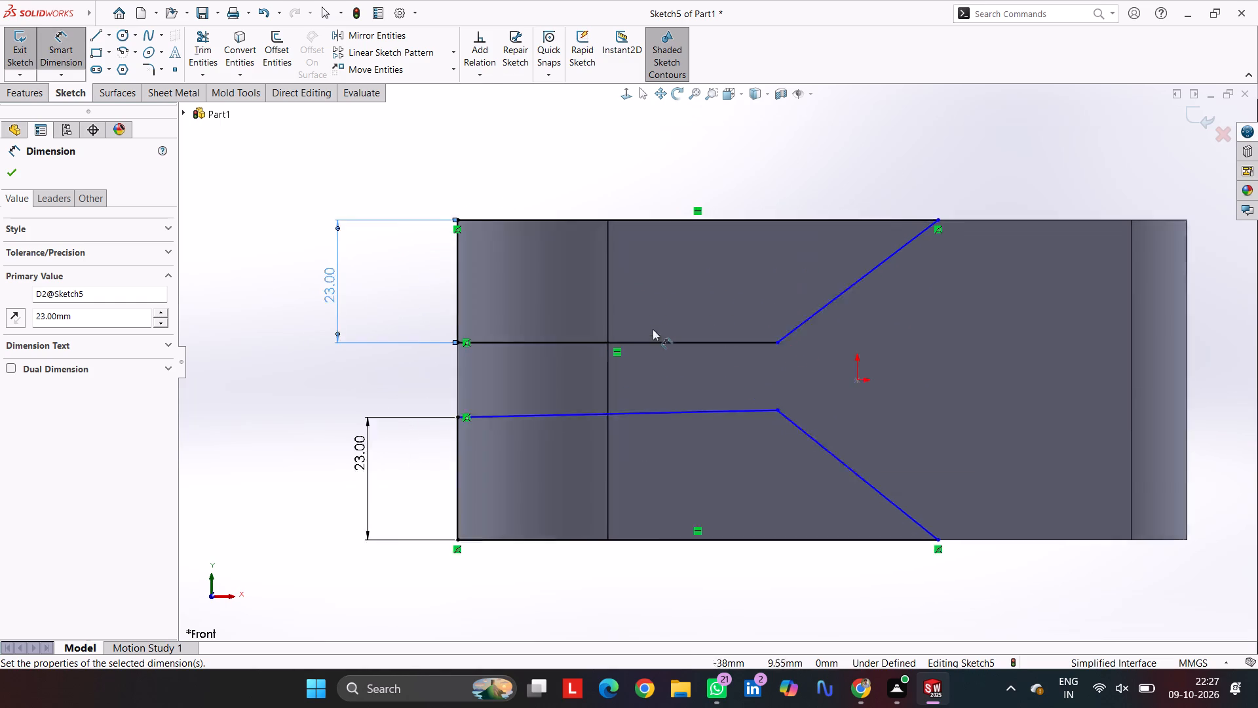
scroll(653, 329, "down", 1)
scroll(590, 320, "up", 2)
left_click(127, 33)
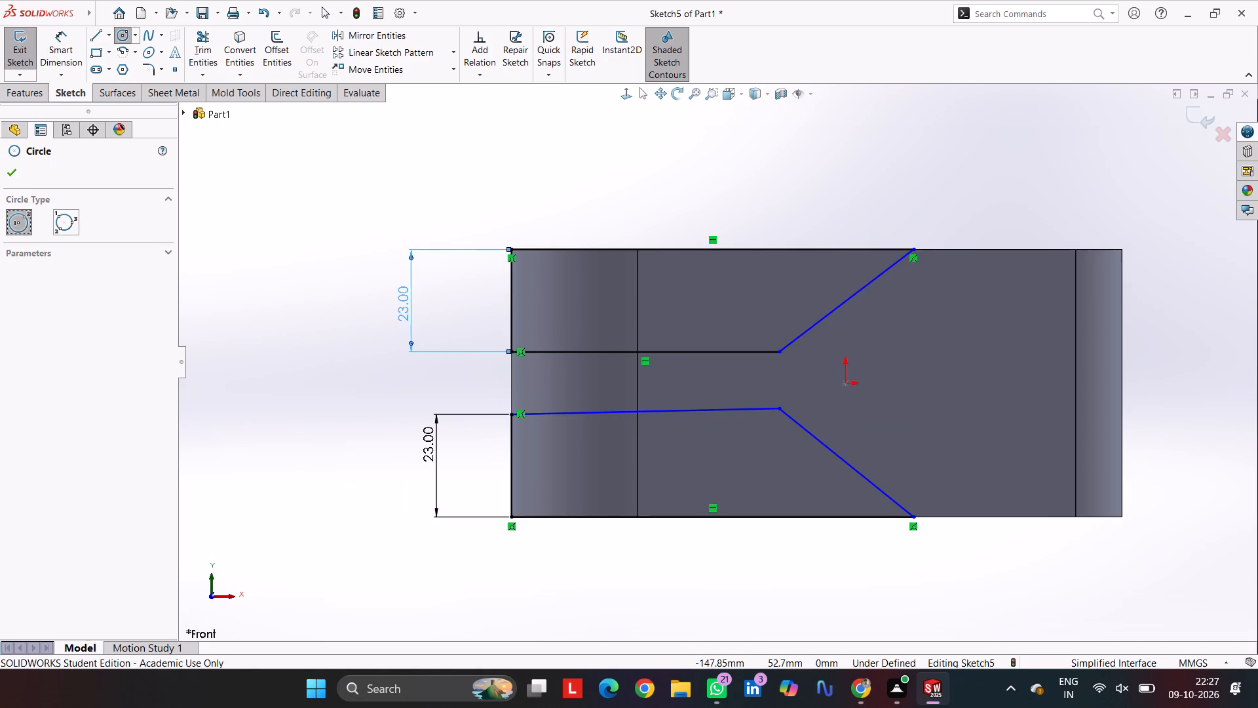
left_click(94, 37)
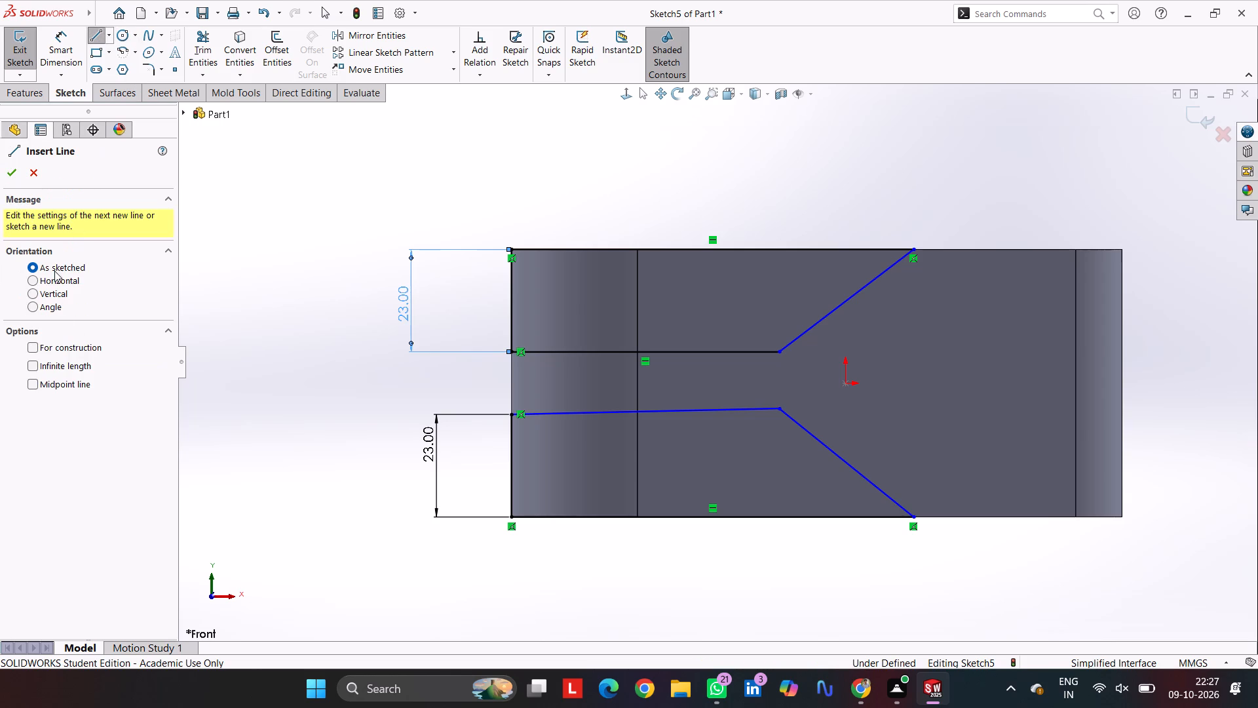
left_click(54, 285)
left_click(64, 365)
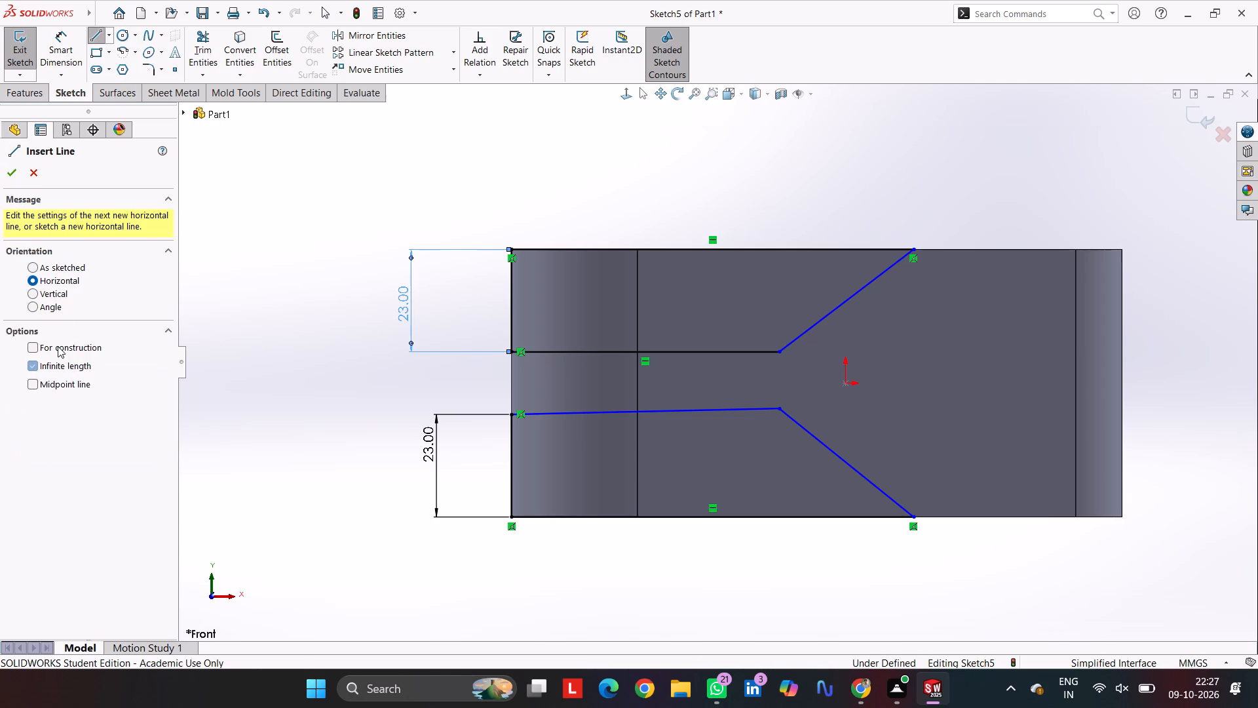
left_click(58, 346)
left_click(54, 291)
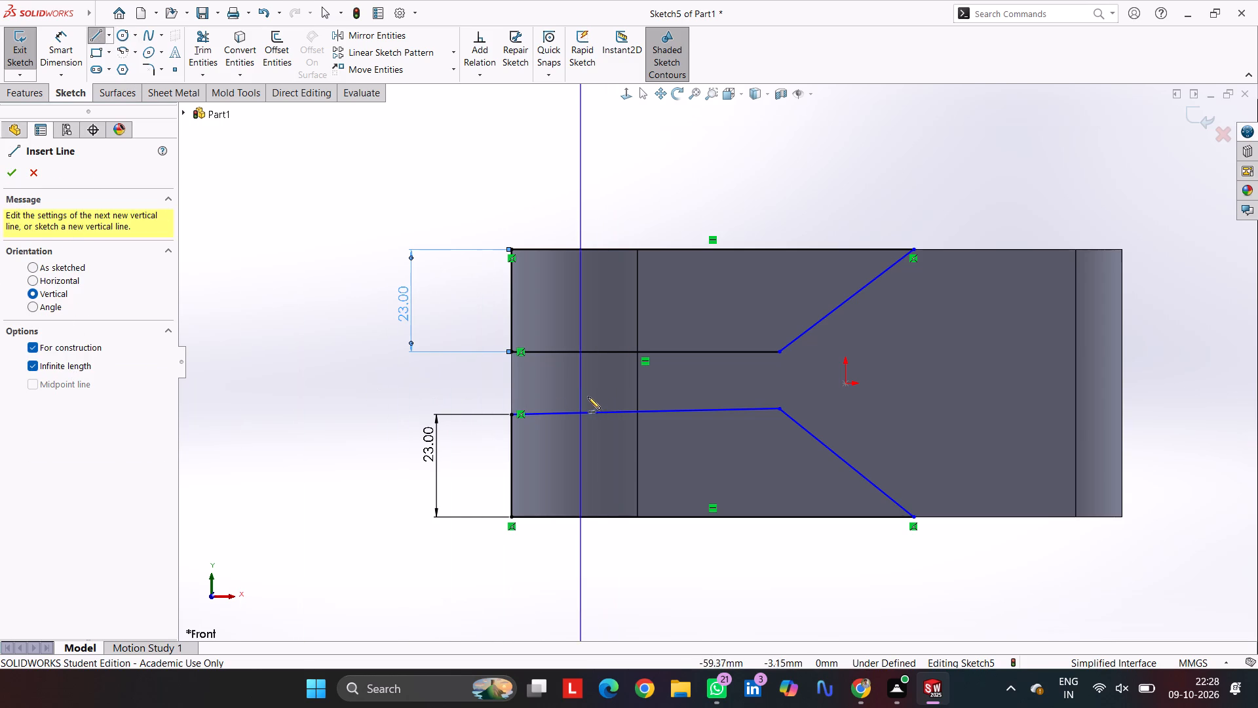
left_click(609, 387)
Dimension the vertical construction line 50 mm from the origin.
left_click(54, 46)
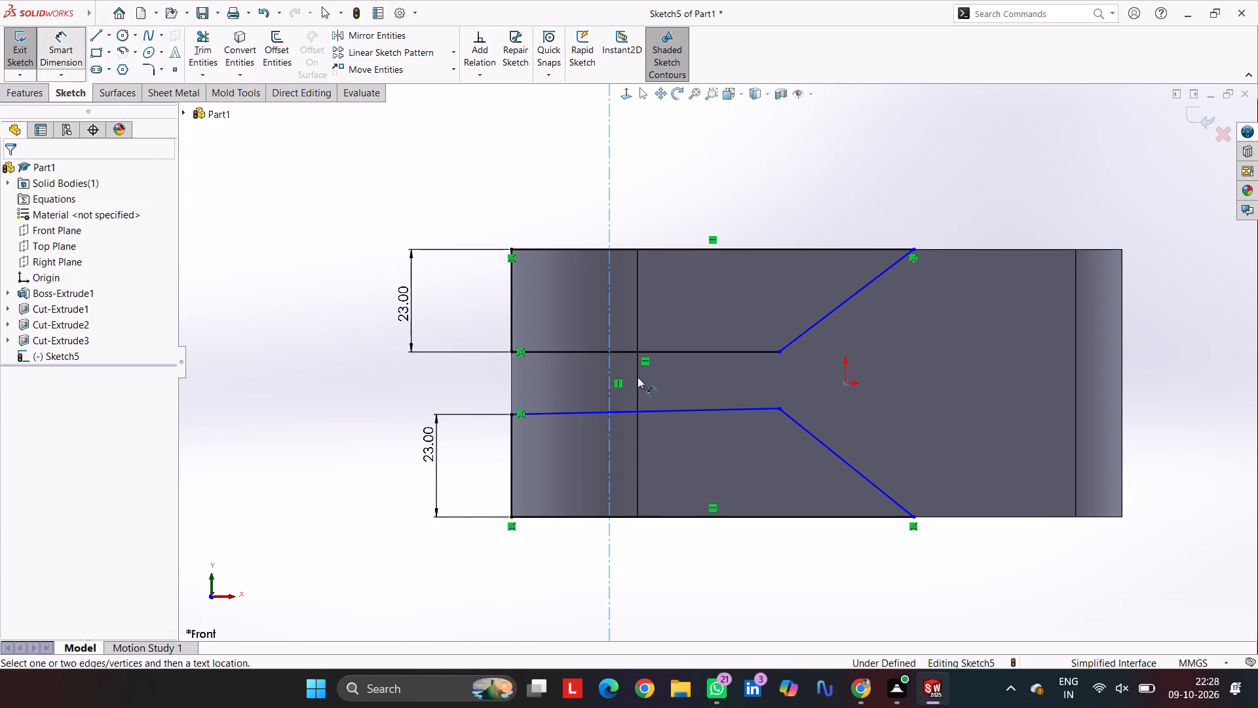
left_click(615, 401)
left_click(610, 403)
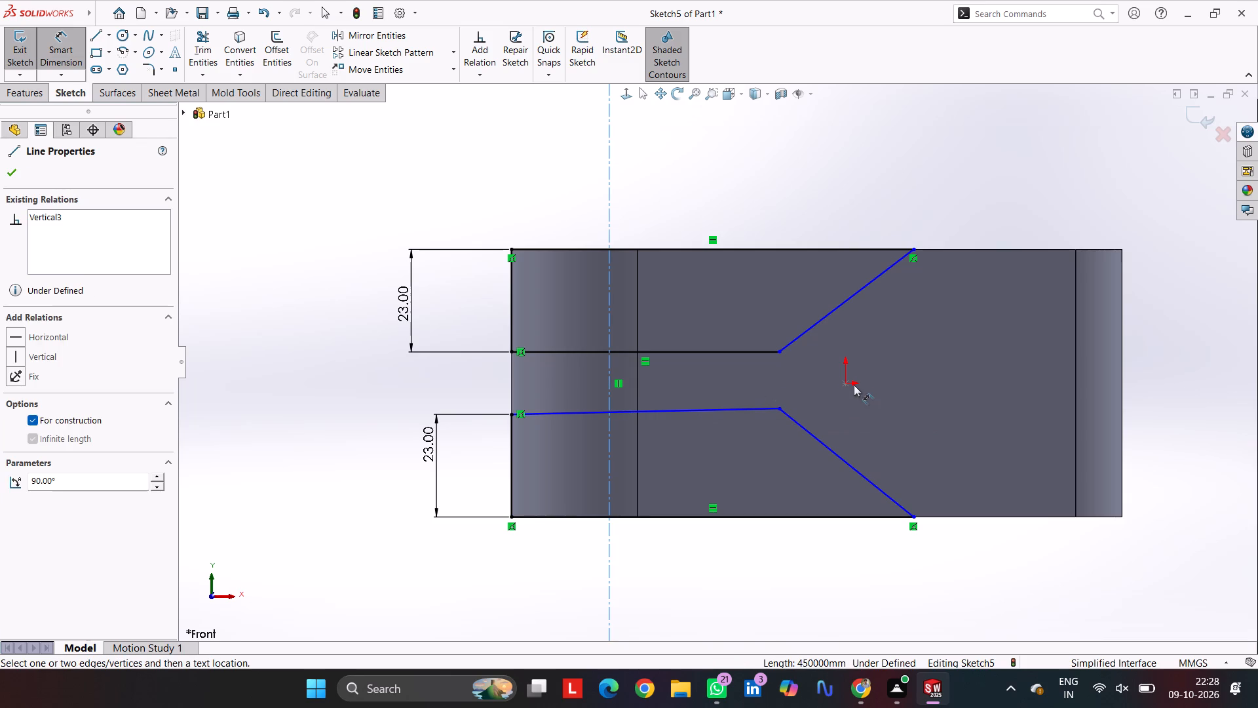
left_click(847, 382)
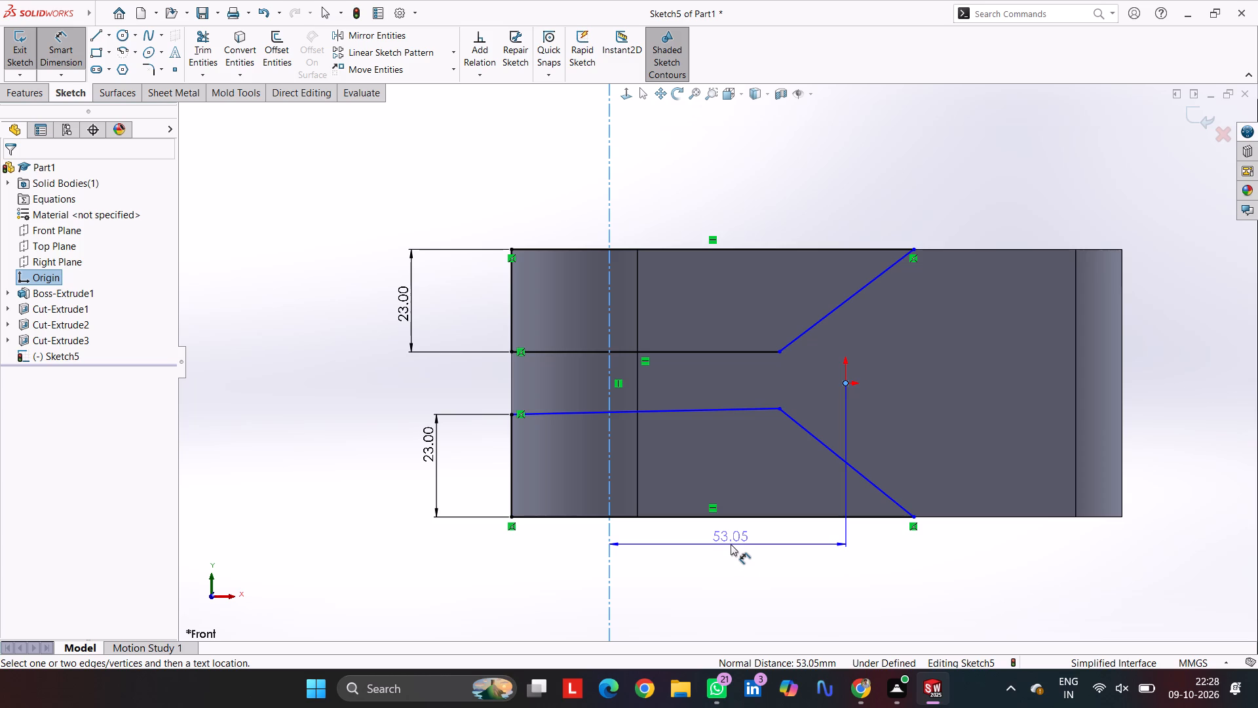
left_click(731, 544)
type("50")
key("Return")
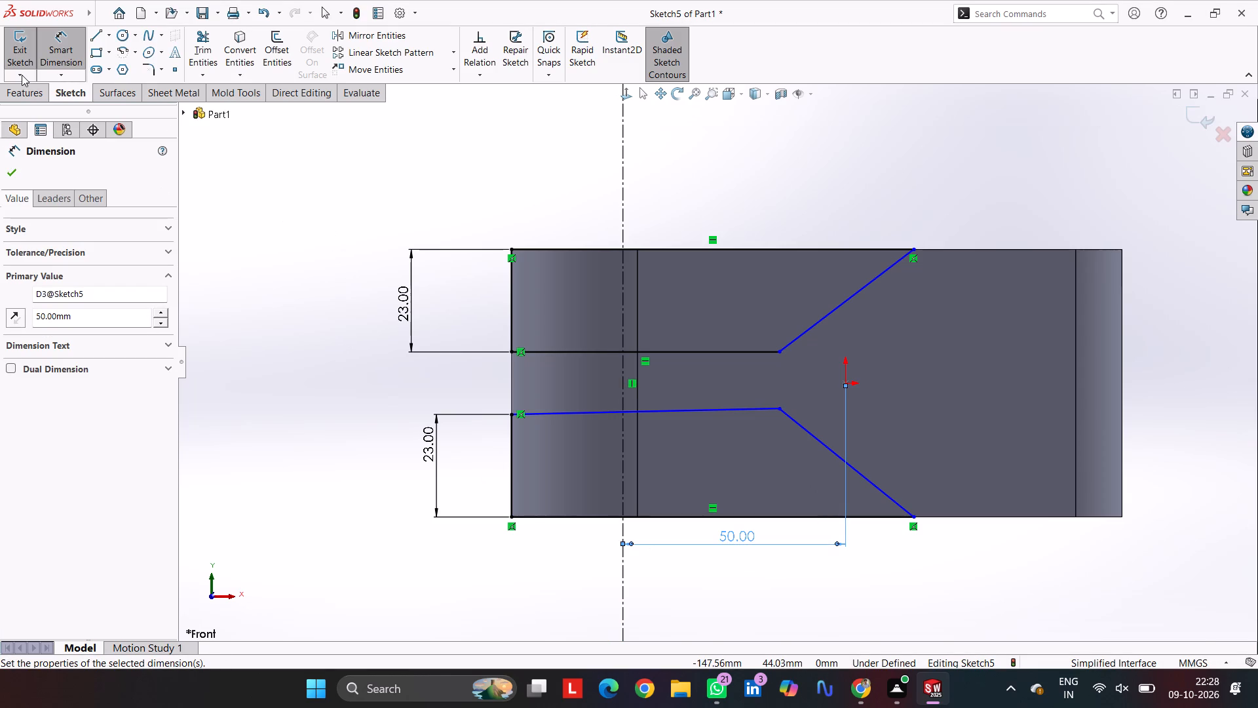
Add an infinite horizontal construction line through the origin.
left_click(96, 35)
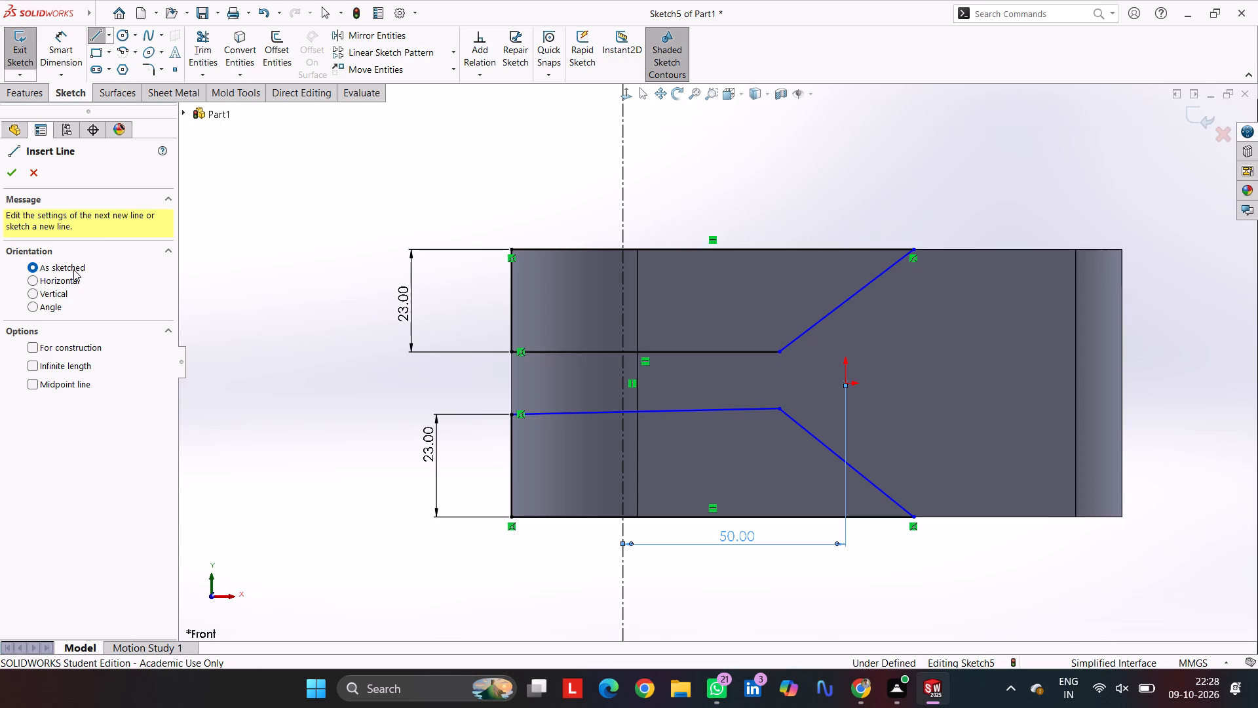
left_click(58, 280)
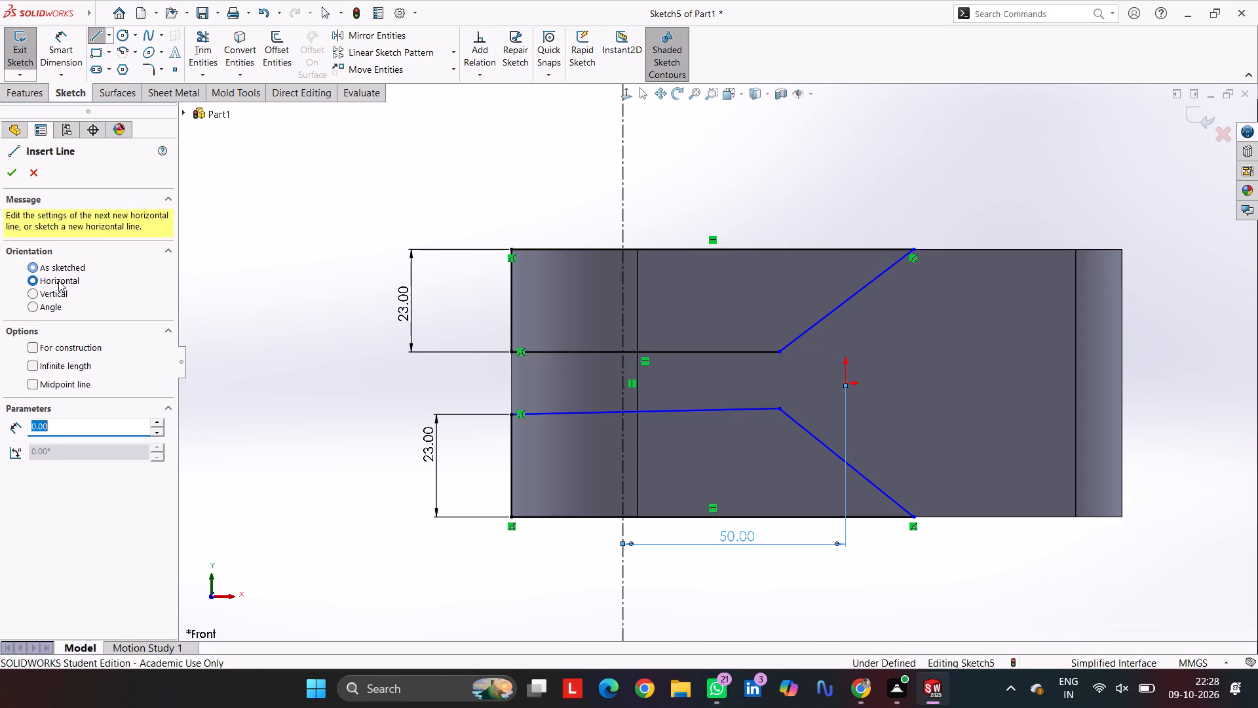
left_click(56, 295)
left_click(63, 370)
left_click(63, 353)
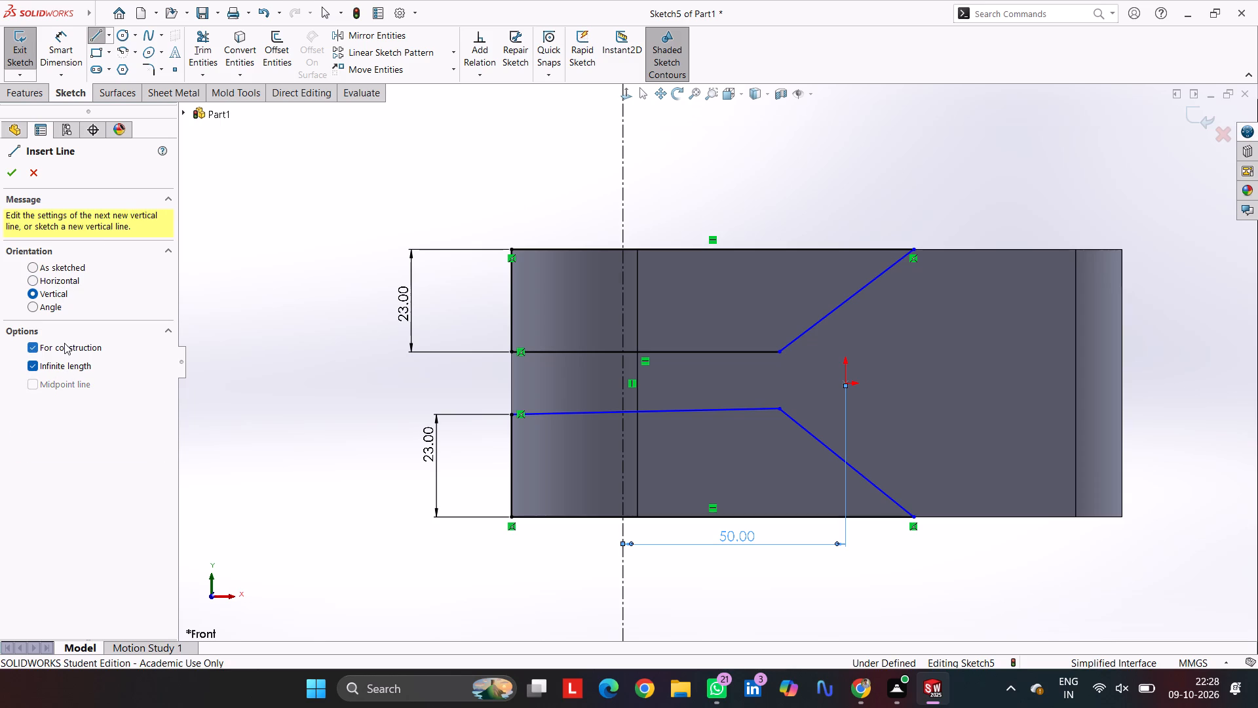
left_click(60, 282)
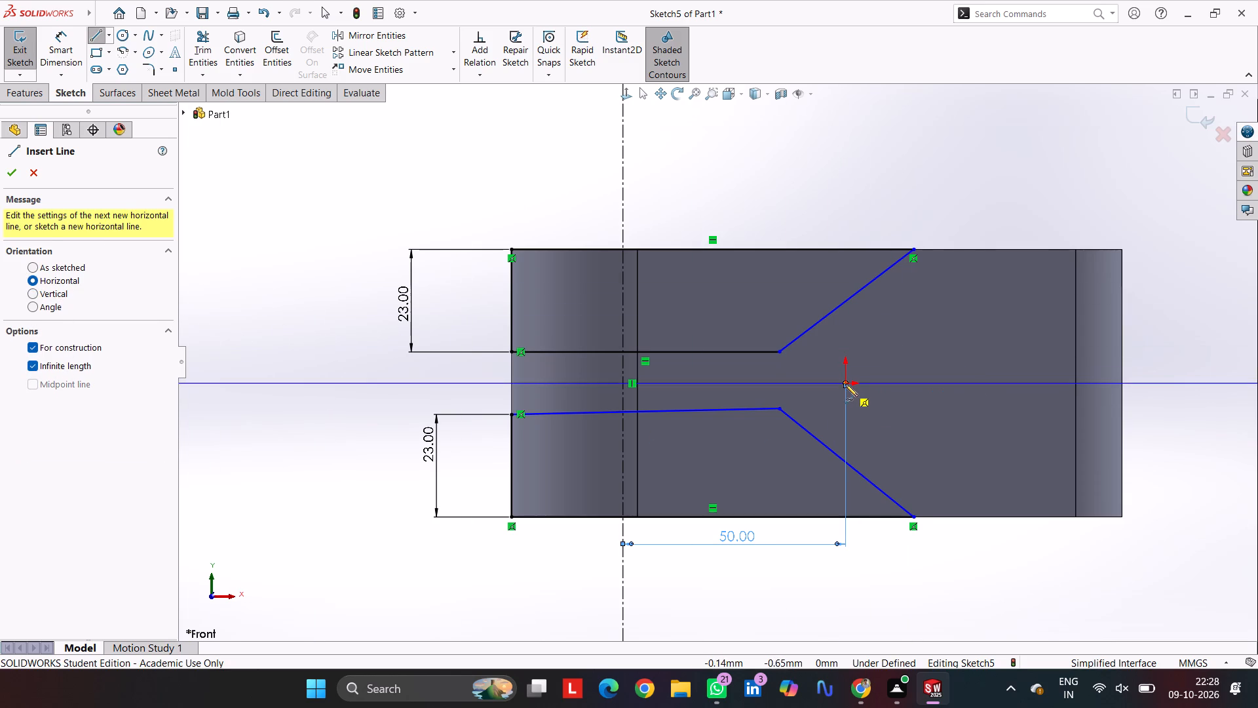
left_click(845, 383)
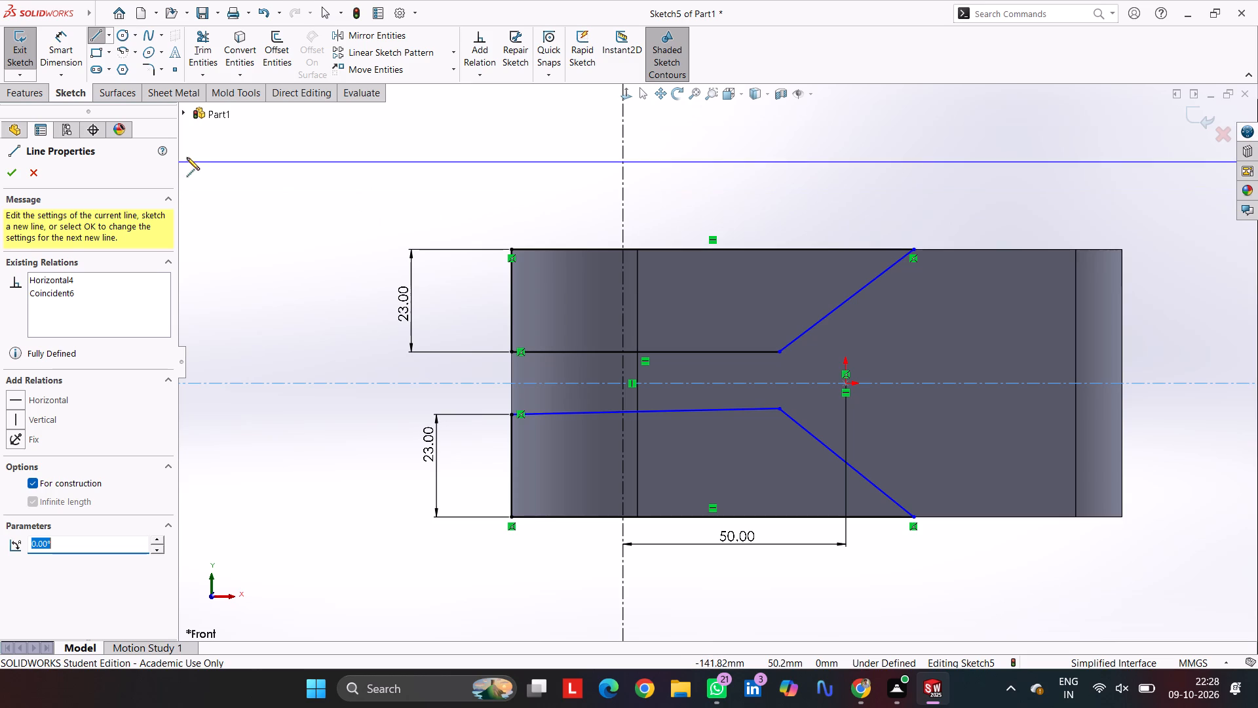
Dimension the upper profile's inner corner 35 mm horizontally from the intersection of the two construction lines.
left_click(69, 35)
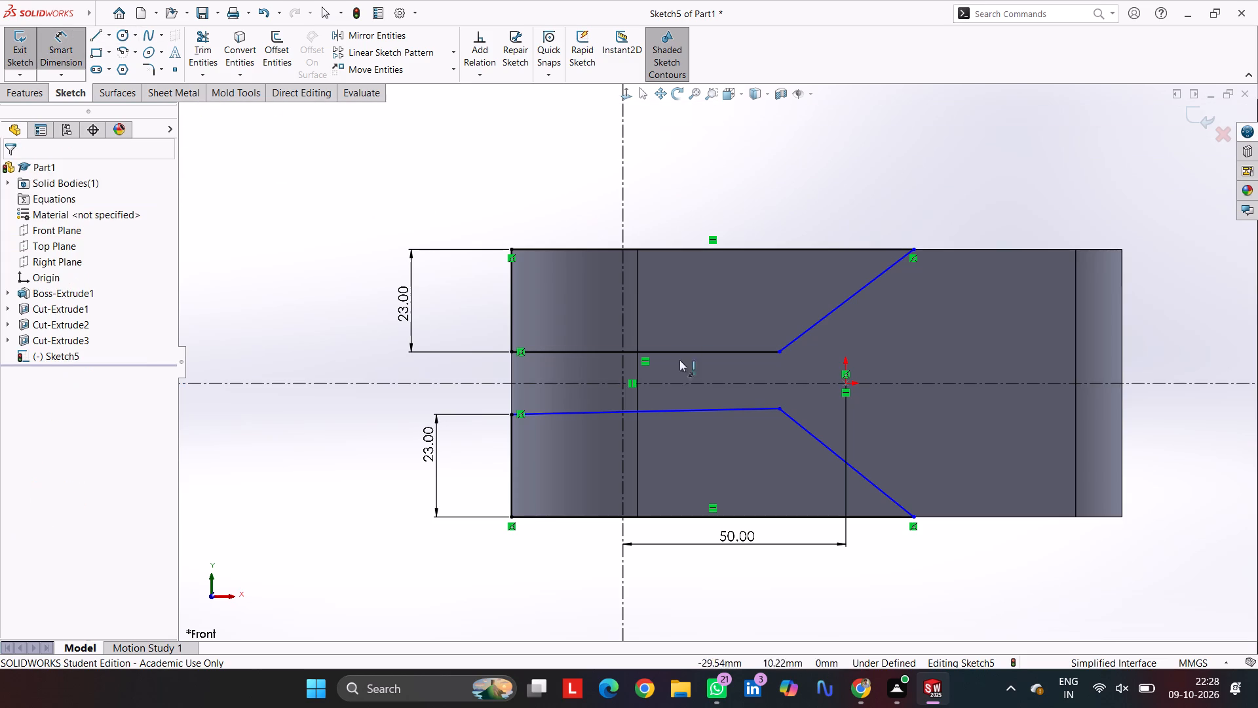
left_click(622, 384)
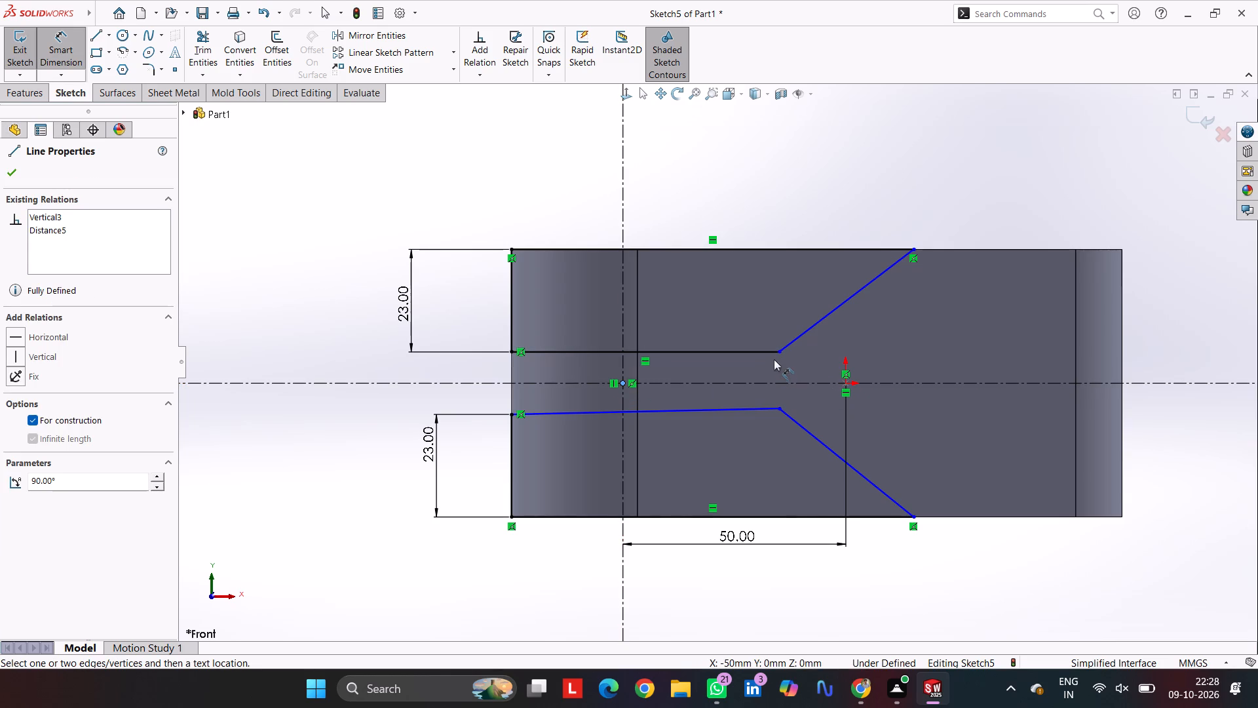
left_click(778, 355)
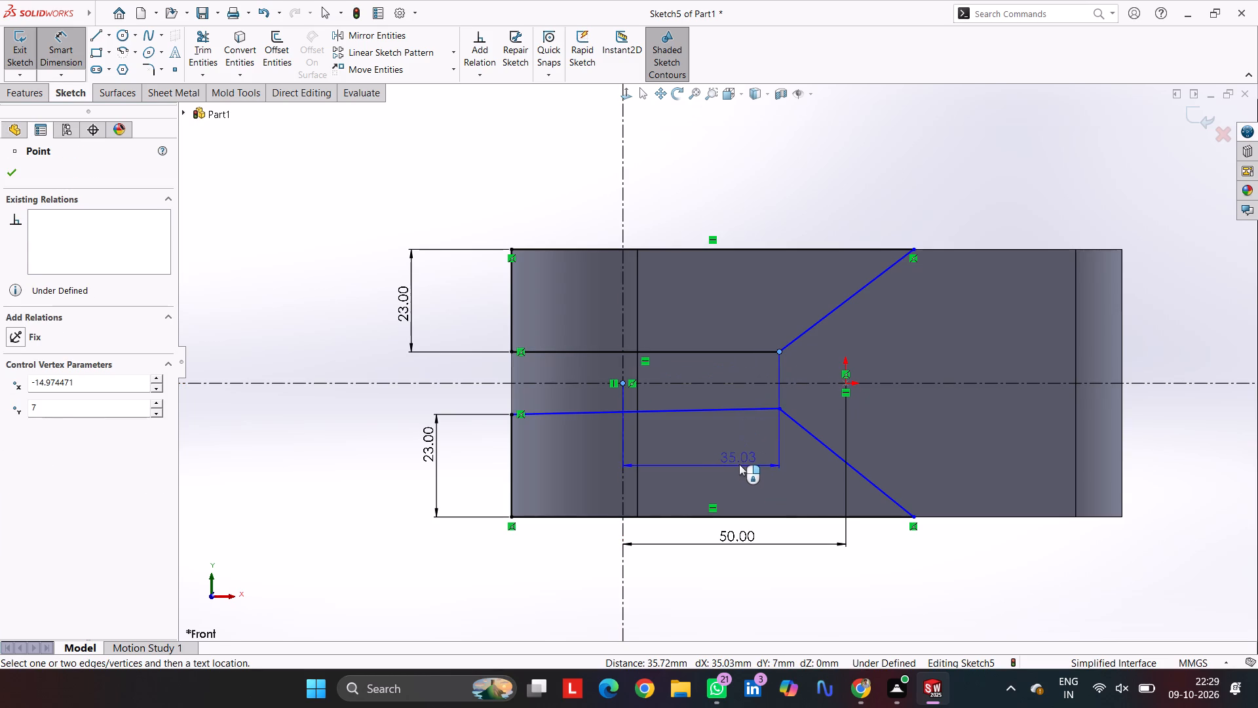
left_click(706, 470)
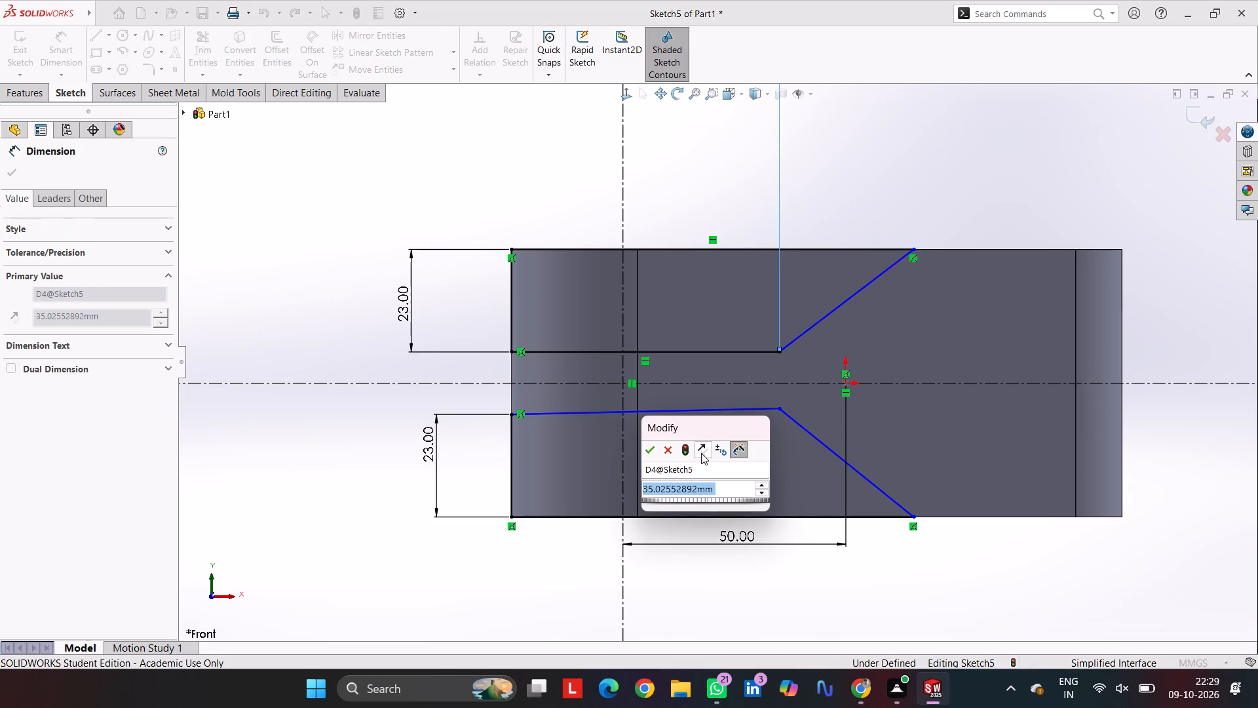
type("35")
key("Return")
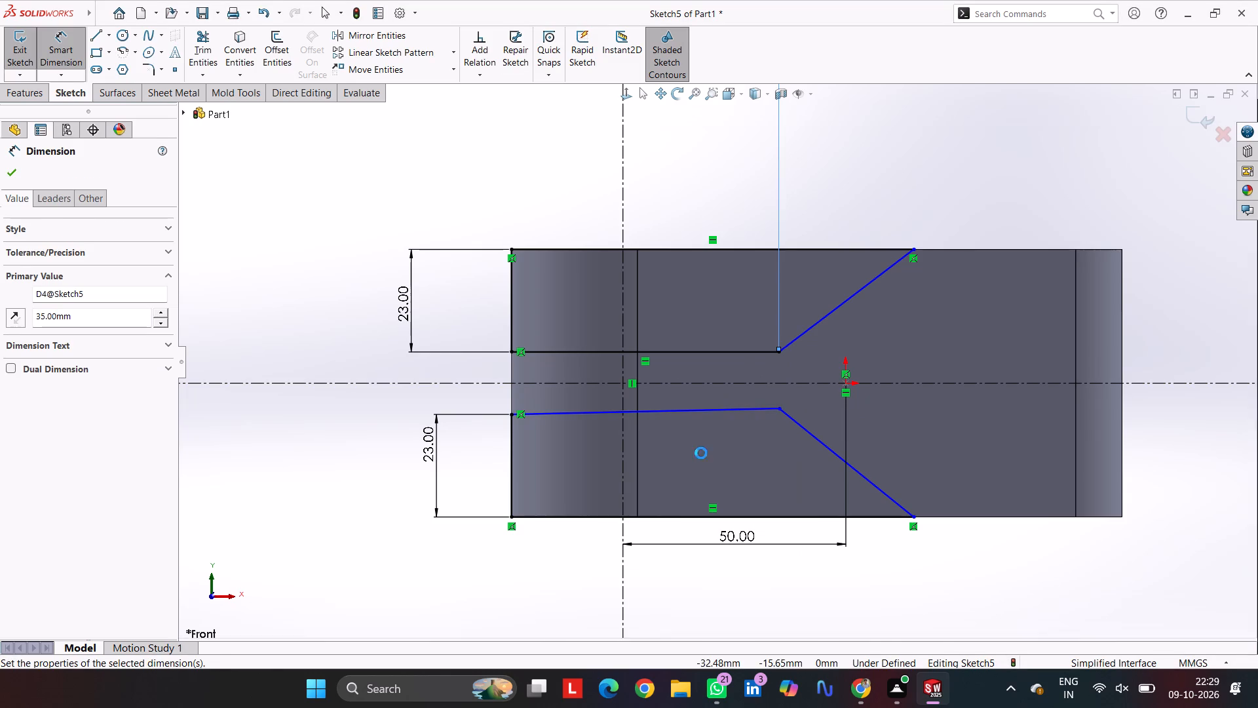
Dimension the lower profile's inner corner 35 mm horizontally from the vertical construction line.
left_click(779, 407)
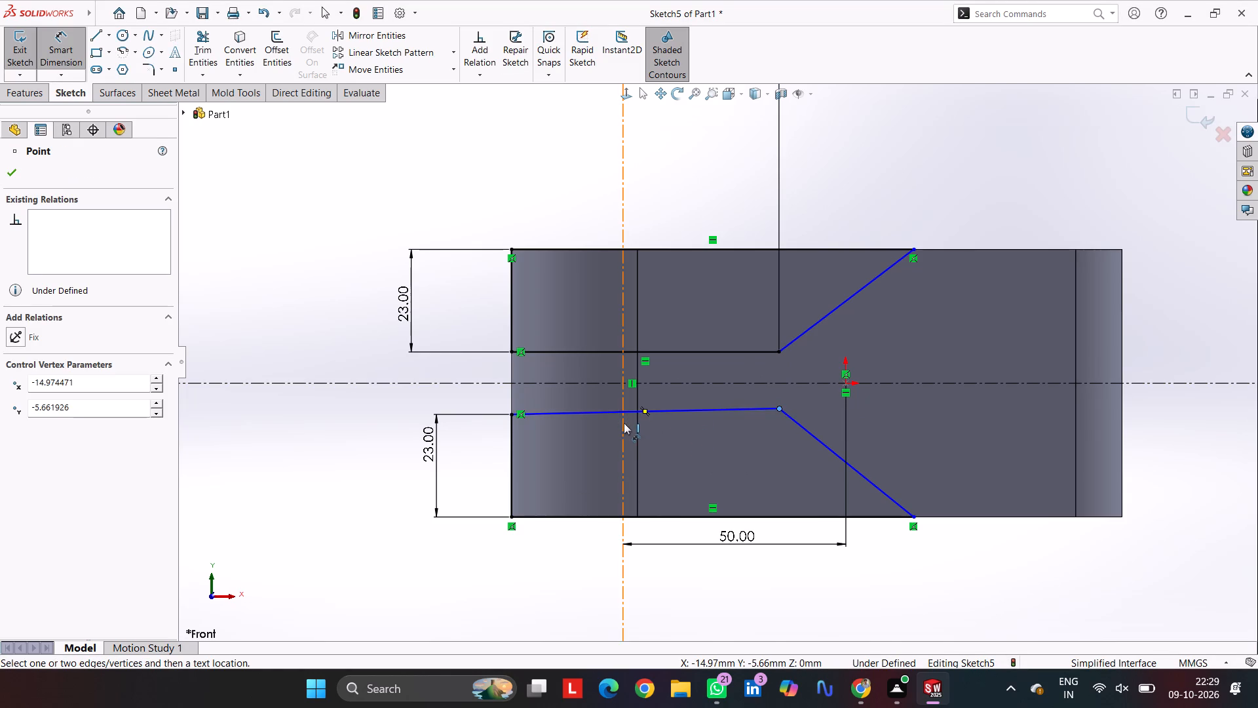
left_click(622, 383)
left_click(660, 438)
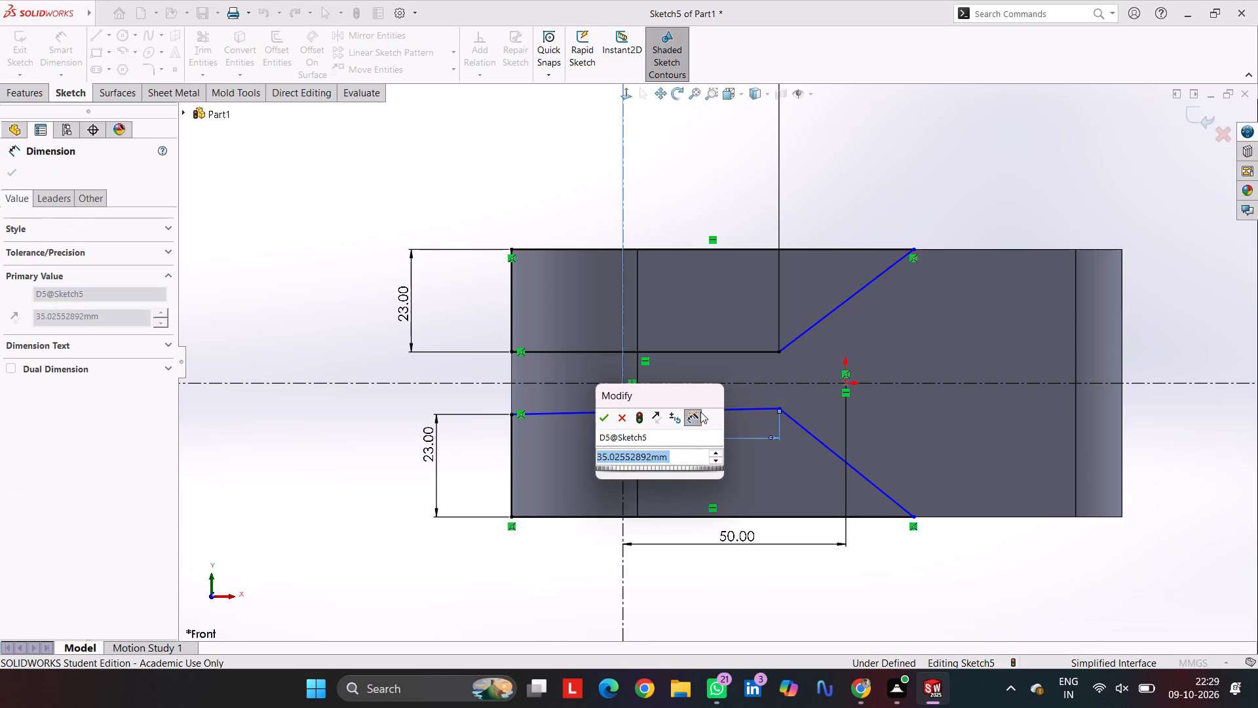
type("35")
key("Return")
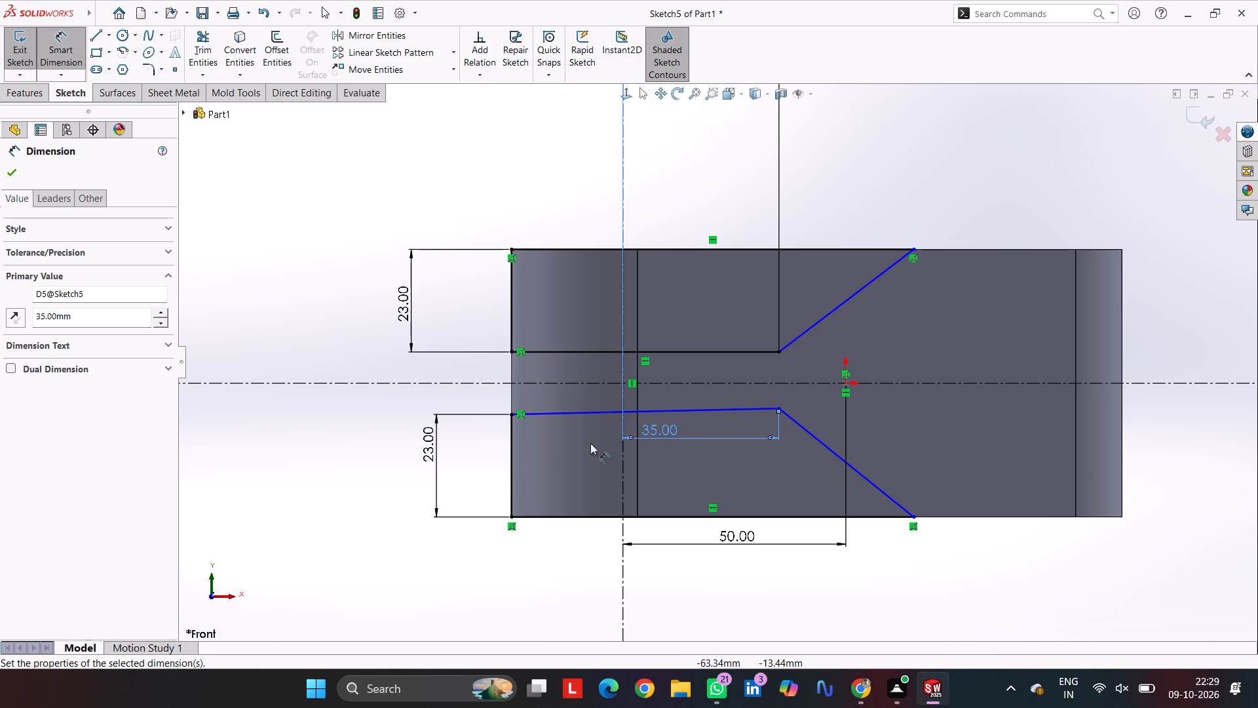
scroll(669, 404, "down", 4)
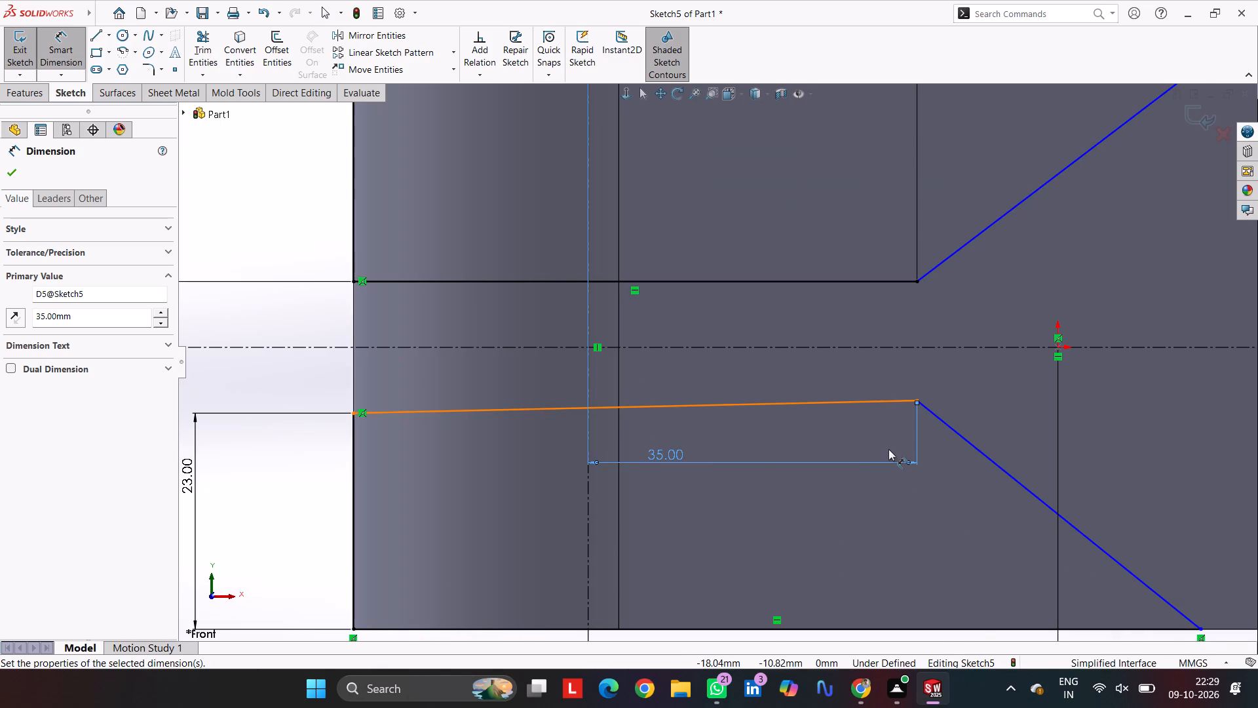
key("Escape")
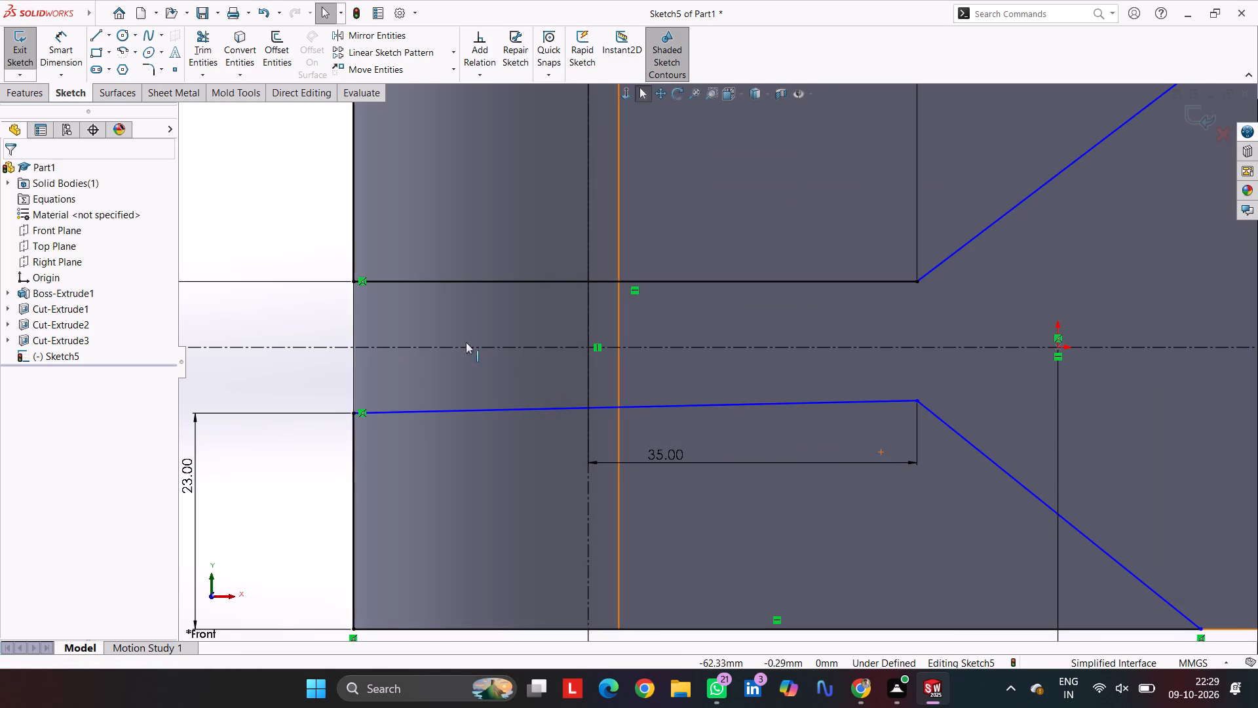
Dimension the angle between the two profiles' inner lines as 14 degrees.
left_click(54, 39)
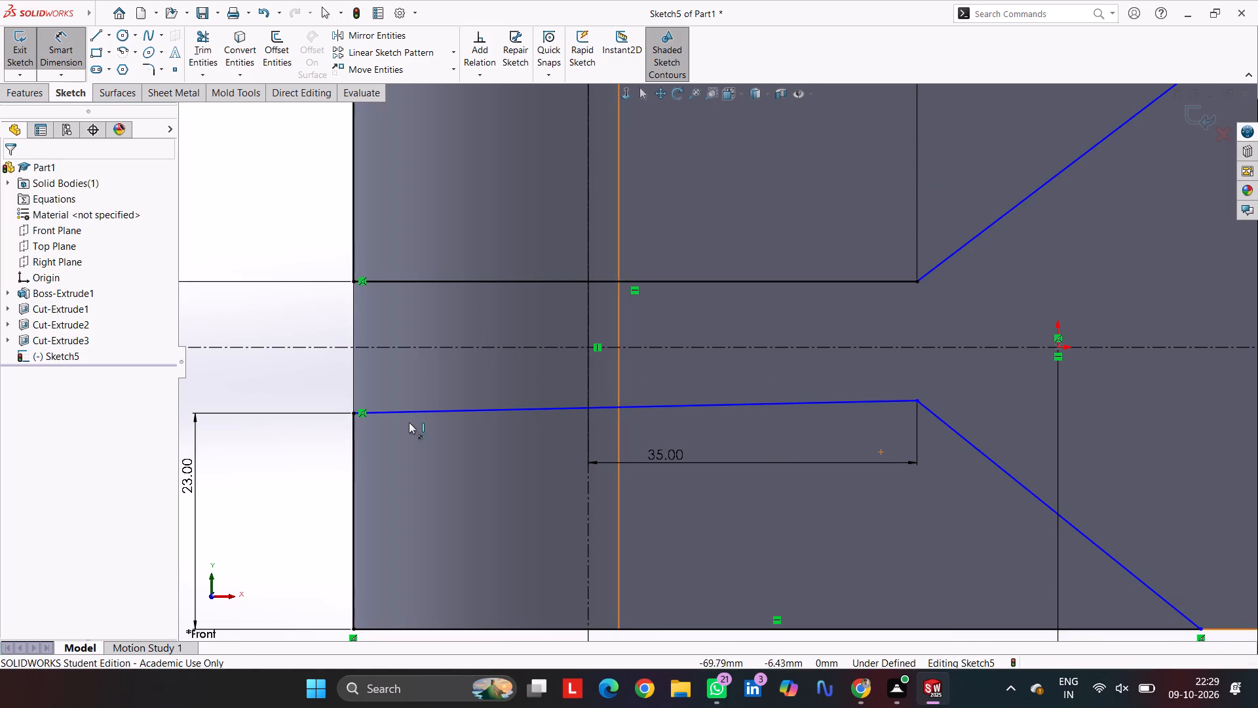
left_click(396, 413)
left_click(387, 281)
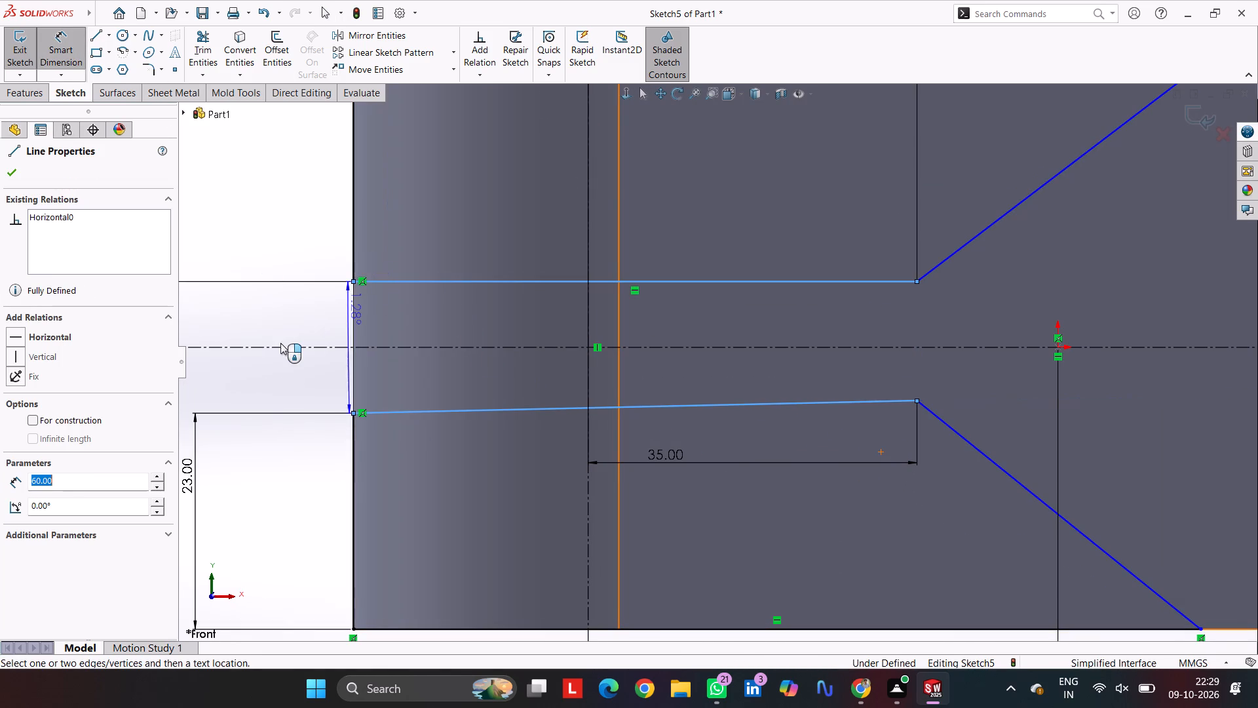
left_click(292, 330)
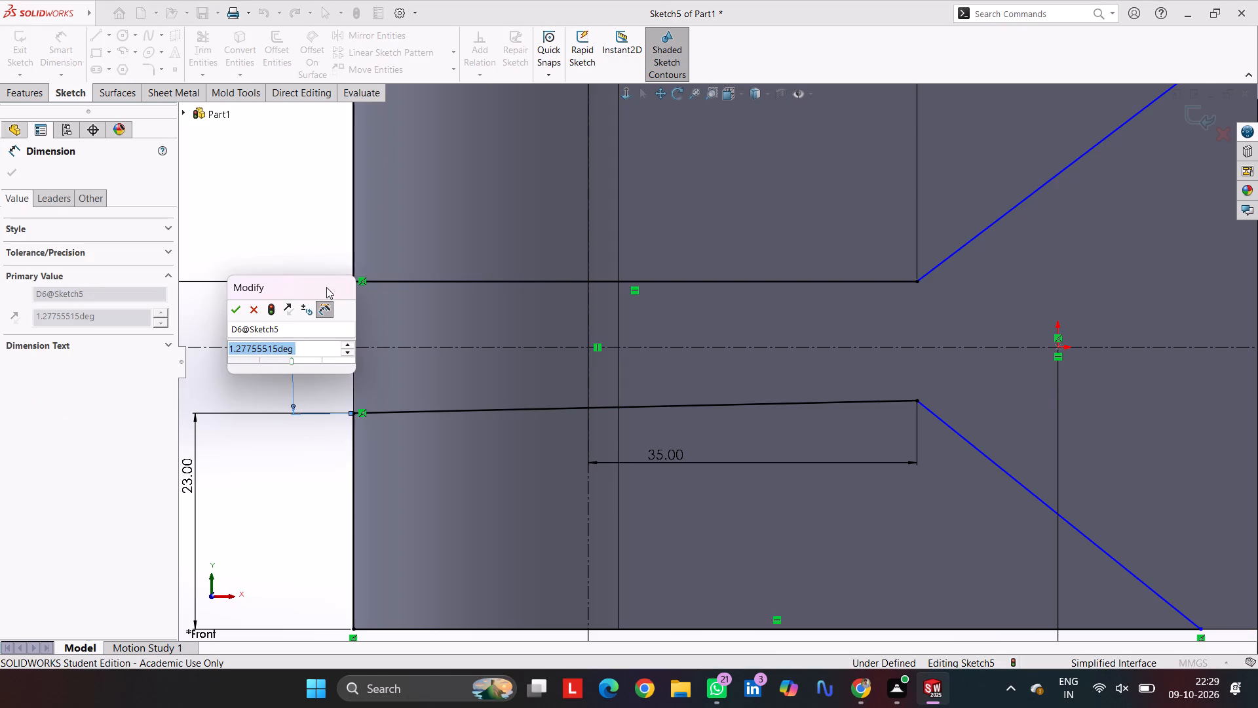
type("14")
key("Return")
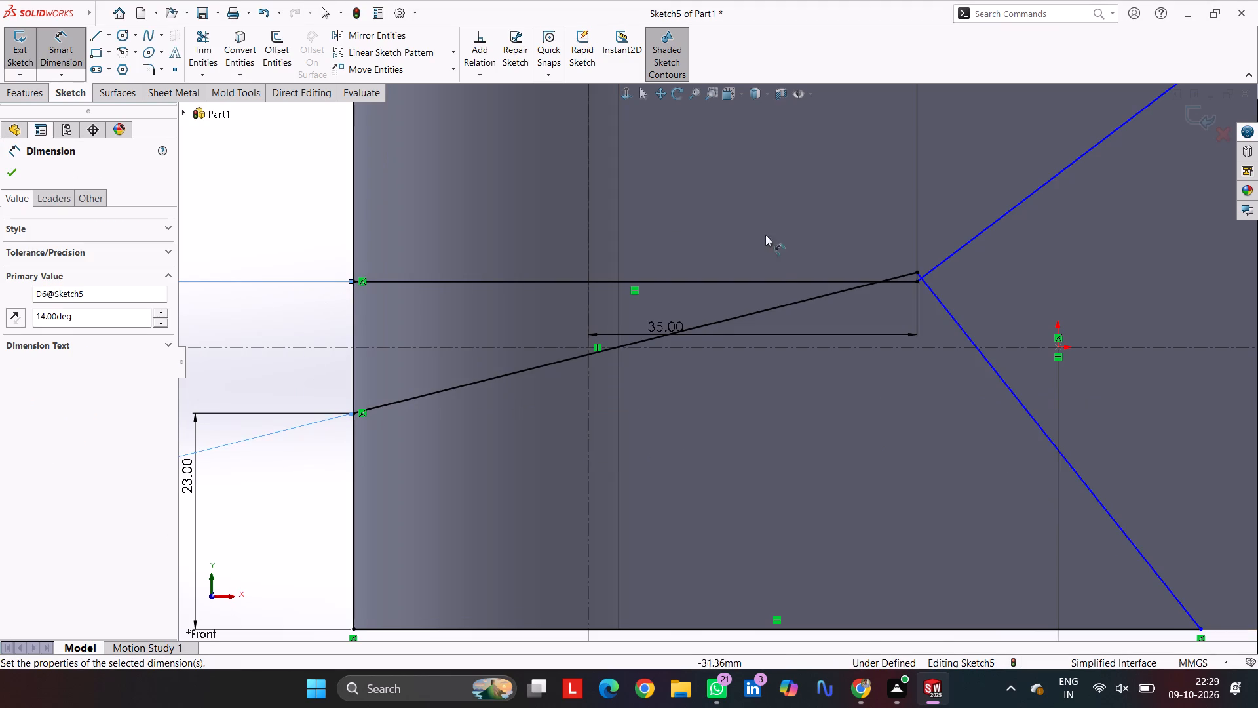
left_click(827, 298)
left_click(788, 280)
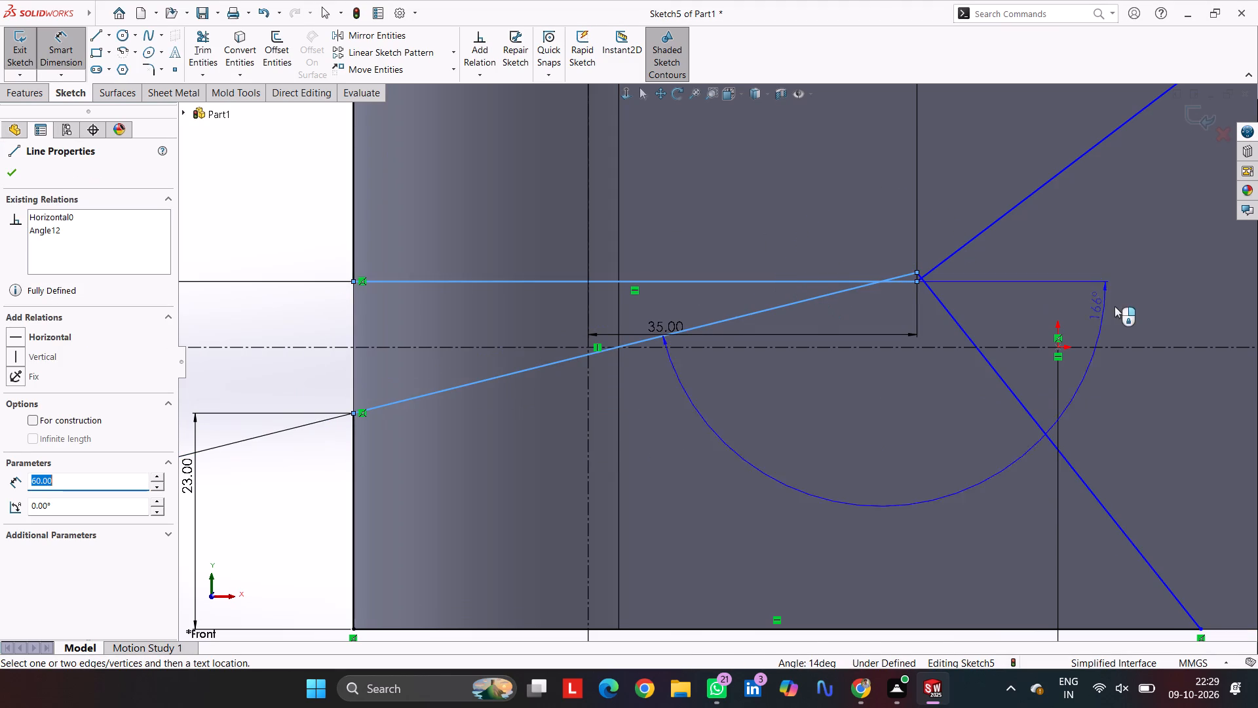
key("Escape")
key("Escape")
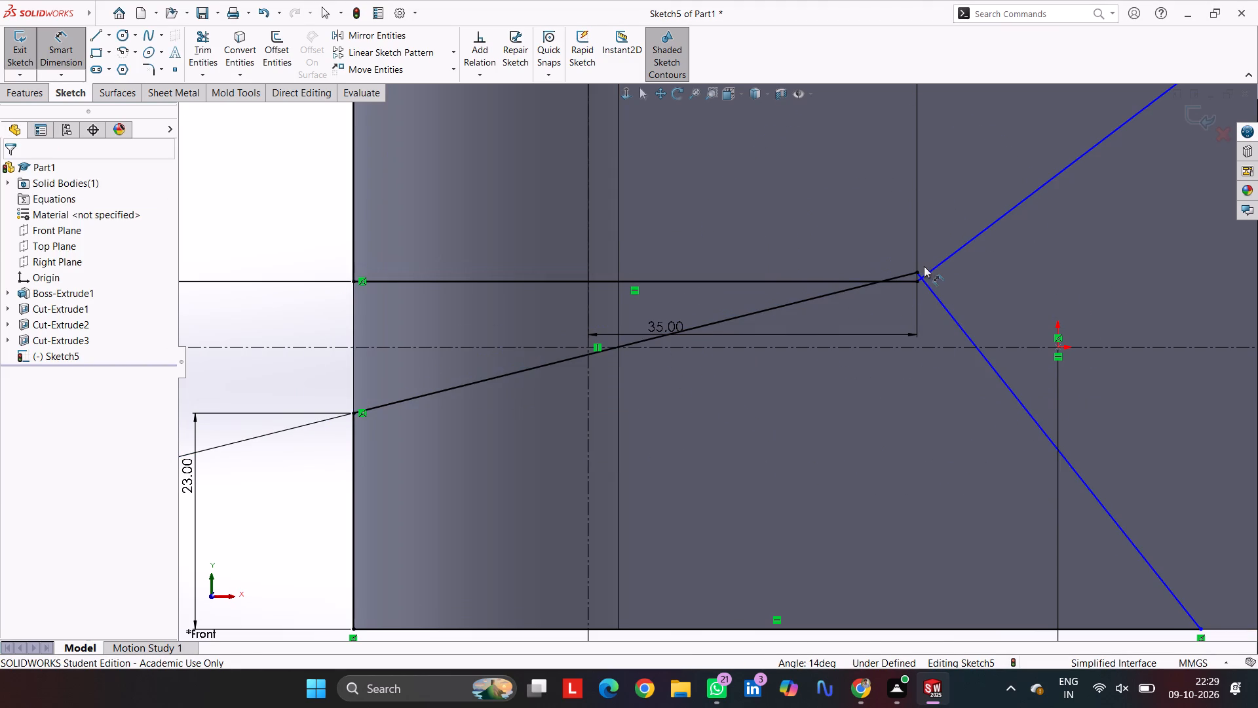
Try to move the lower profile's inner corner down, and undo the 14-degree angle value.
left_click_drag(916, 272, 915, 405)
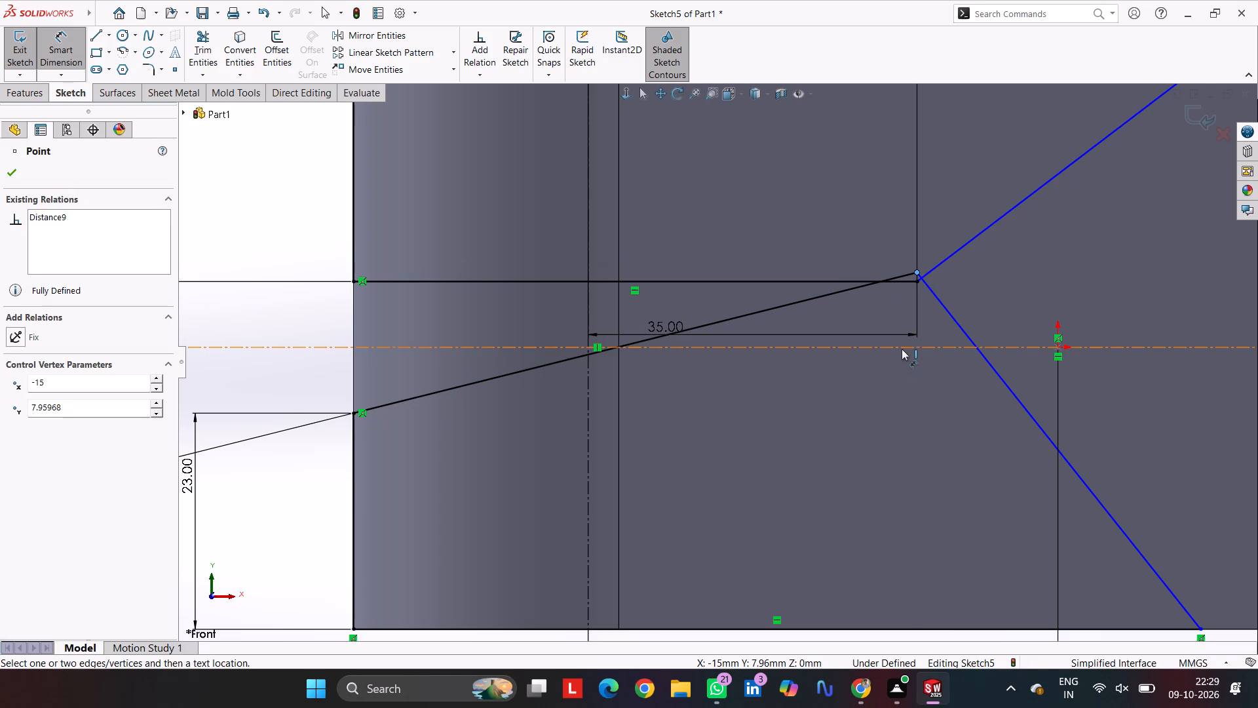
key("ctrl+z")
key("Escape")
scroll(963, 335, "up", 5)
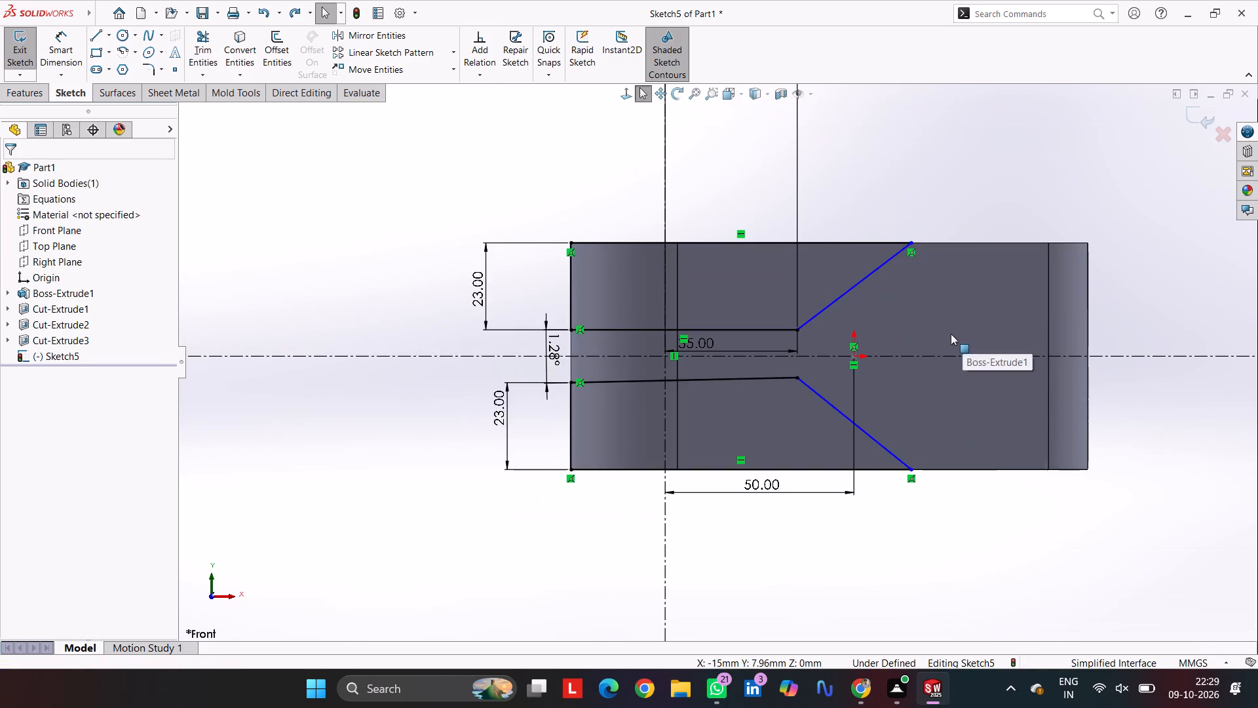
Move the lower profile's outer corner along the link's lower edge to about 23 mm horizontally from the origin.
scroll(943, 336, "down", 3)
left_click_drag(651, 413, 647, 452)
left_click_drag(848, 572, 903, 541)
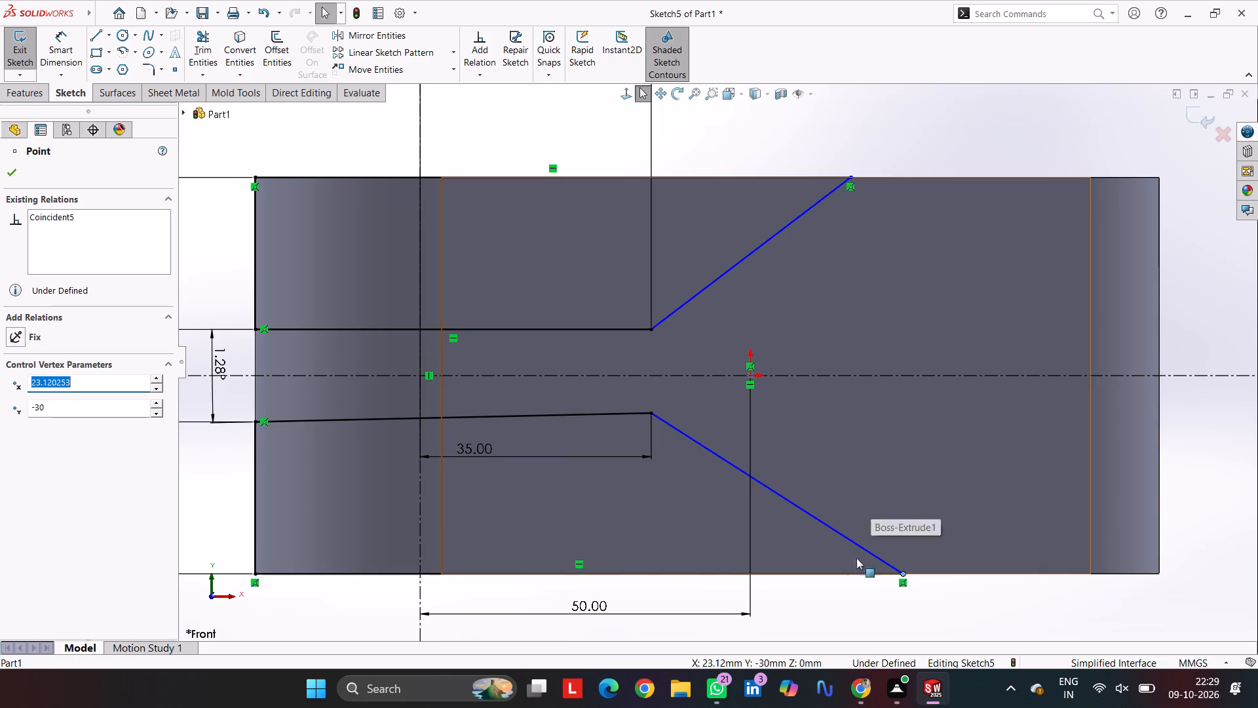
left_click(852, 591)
Dimension the upper profile's outer corner 75 mm from the vertical construction line.
scroll(716, 391, "up", 3)
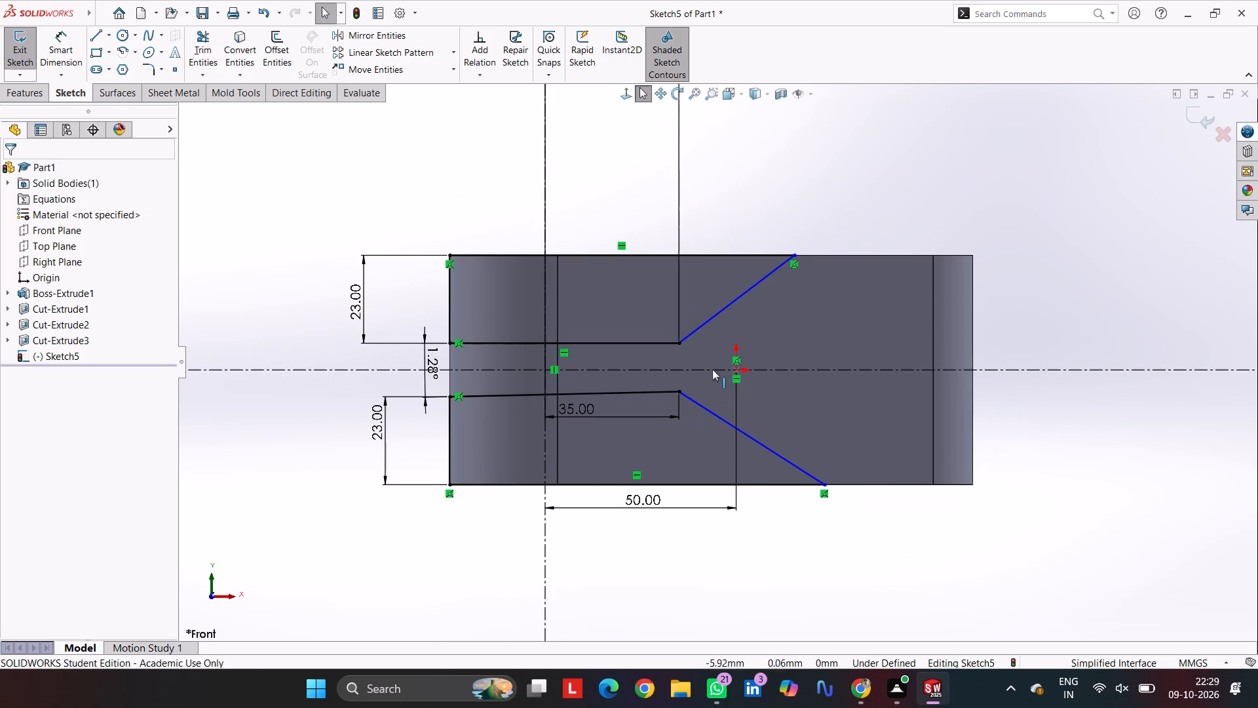
left_click(46, 32)
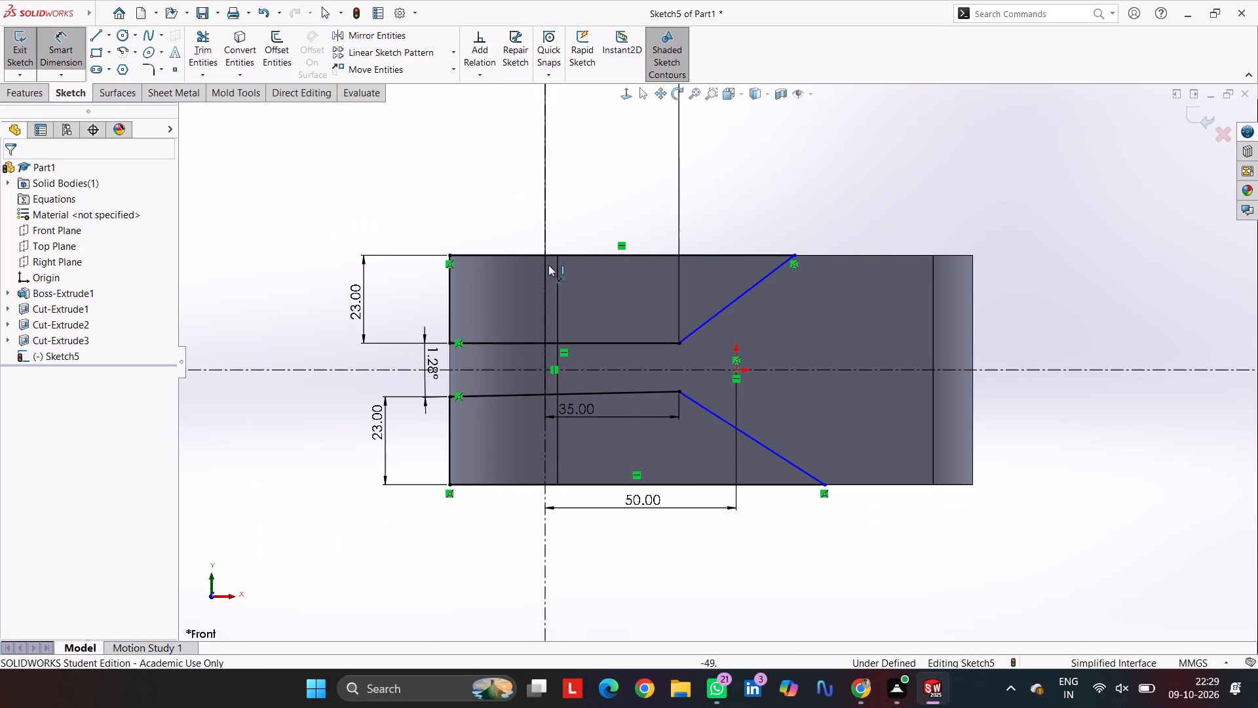
left_click(546, 245)
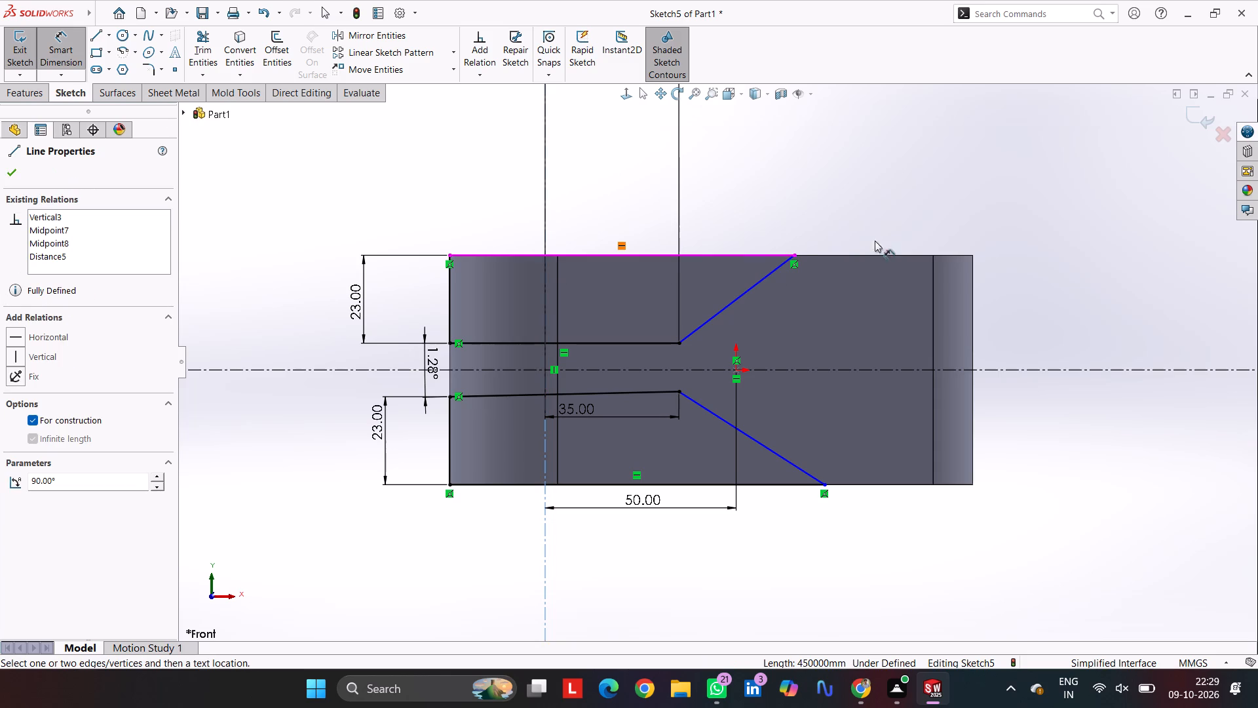
left_click(795, 253)
left_click(765, 212)
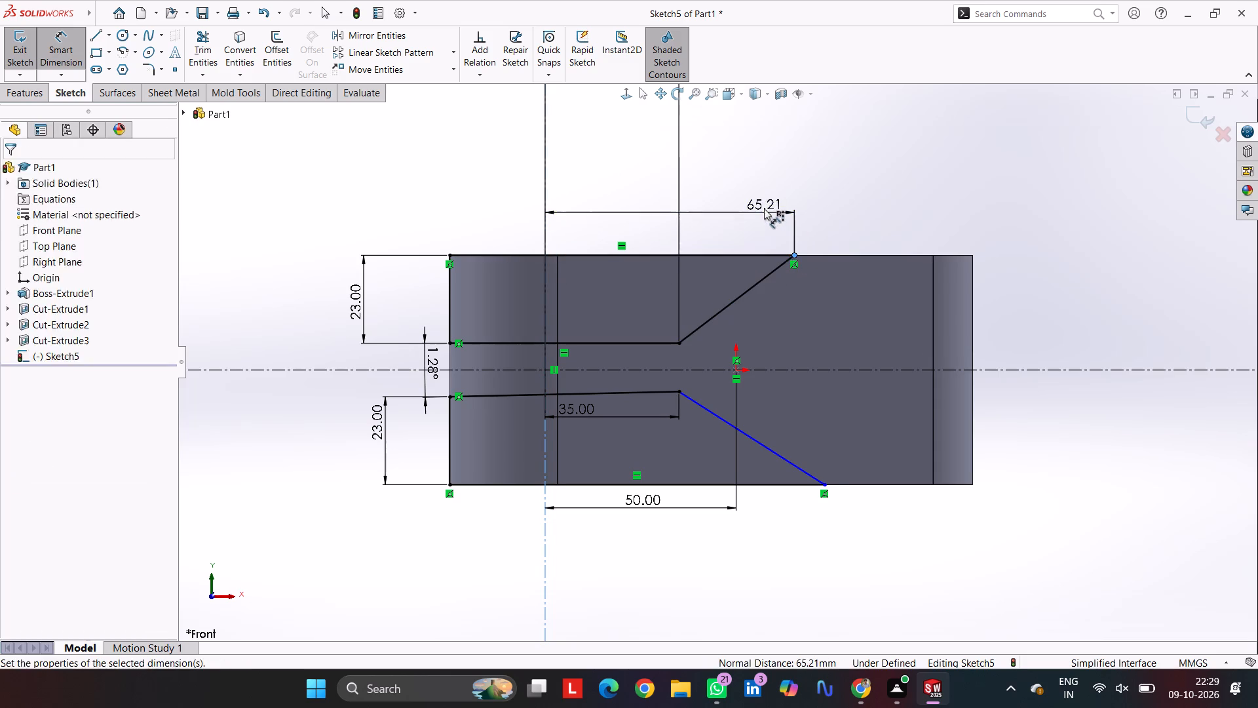
type("75")
key("Return")
Dimension the lower profile's outer corner 75 mm from the vertical construction line.
scroll(764, 208, "up", 1)
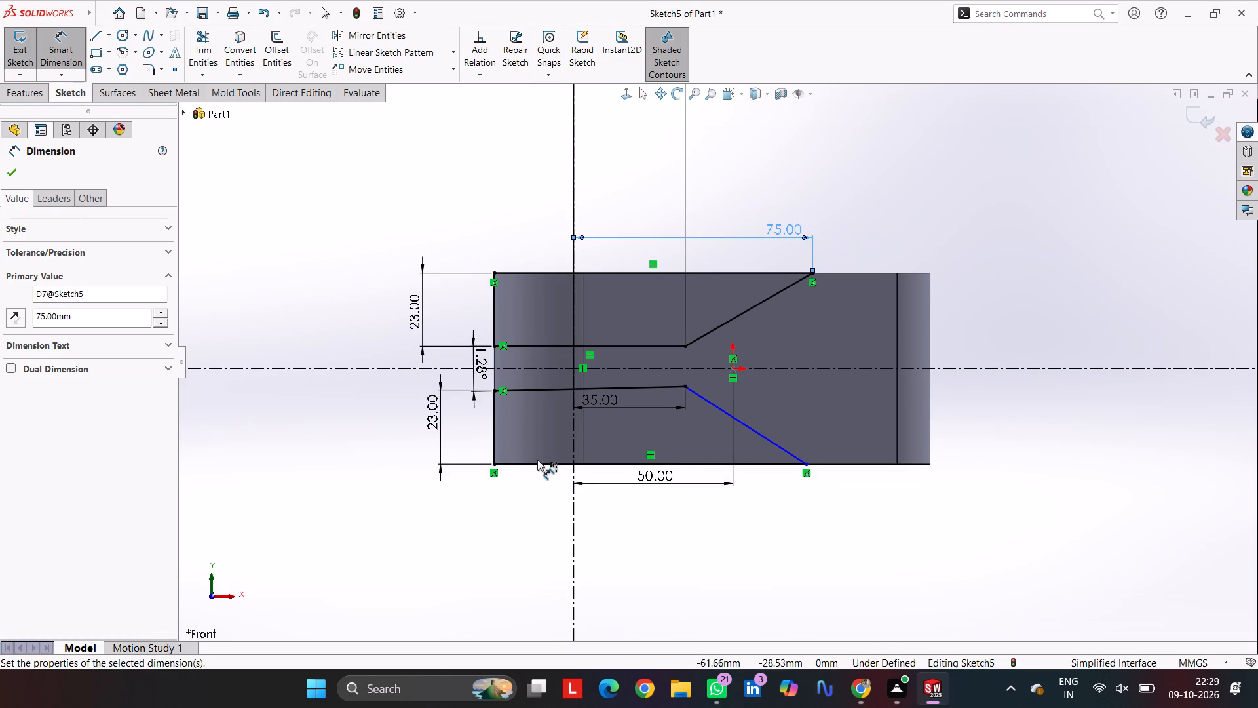
left_click(574, 477)
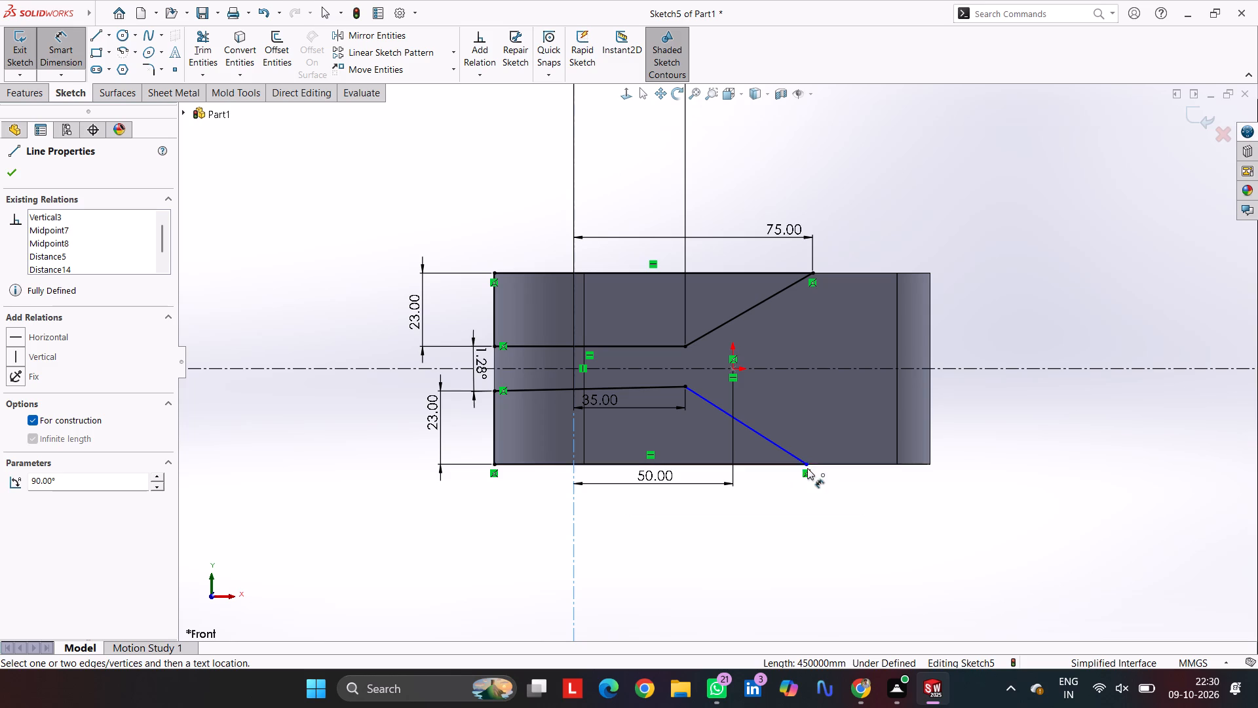
left_click(807, 465)
left_click(706, 549)
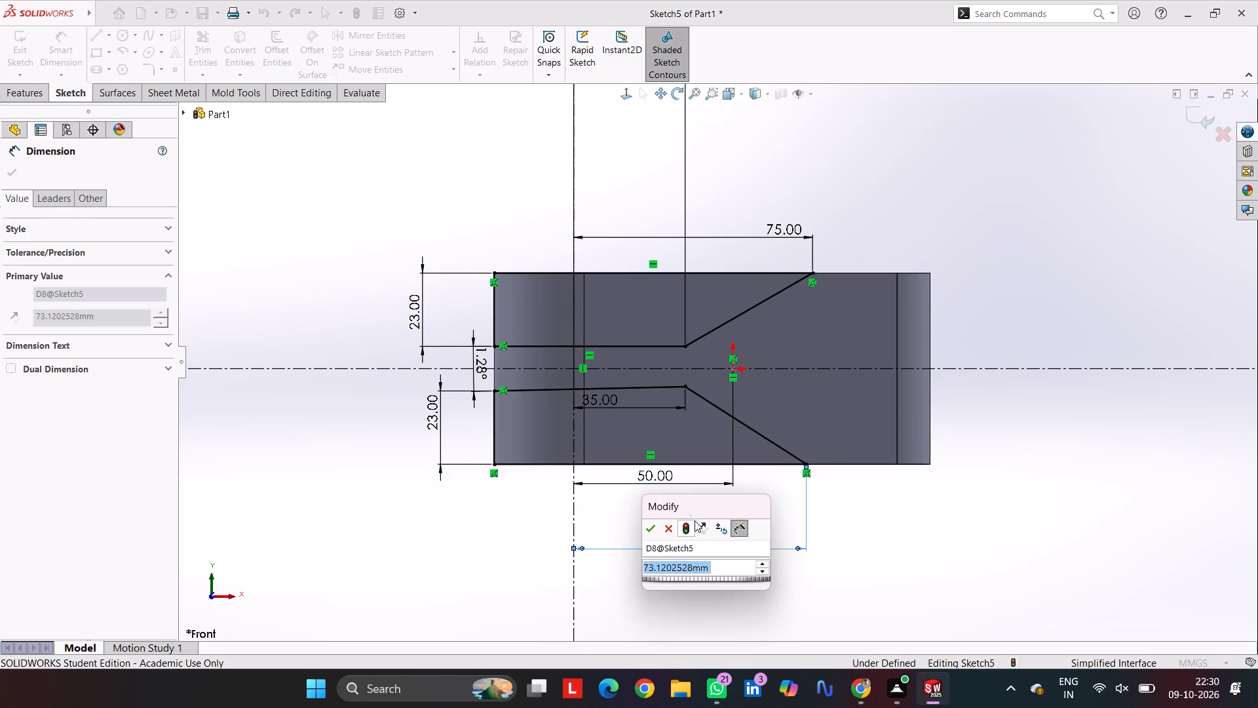
type("75")
key("Return")
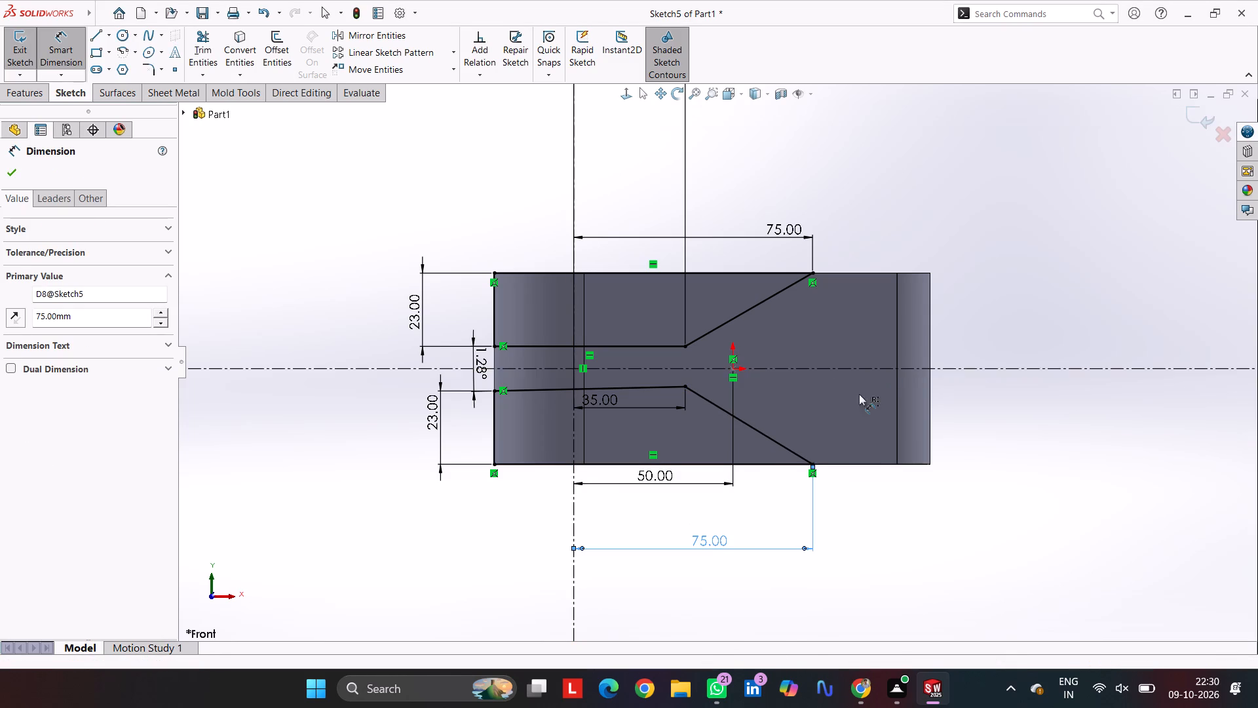
scroll(699, 337, "up", 4)
scroll(686, 367, "down", 6)
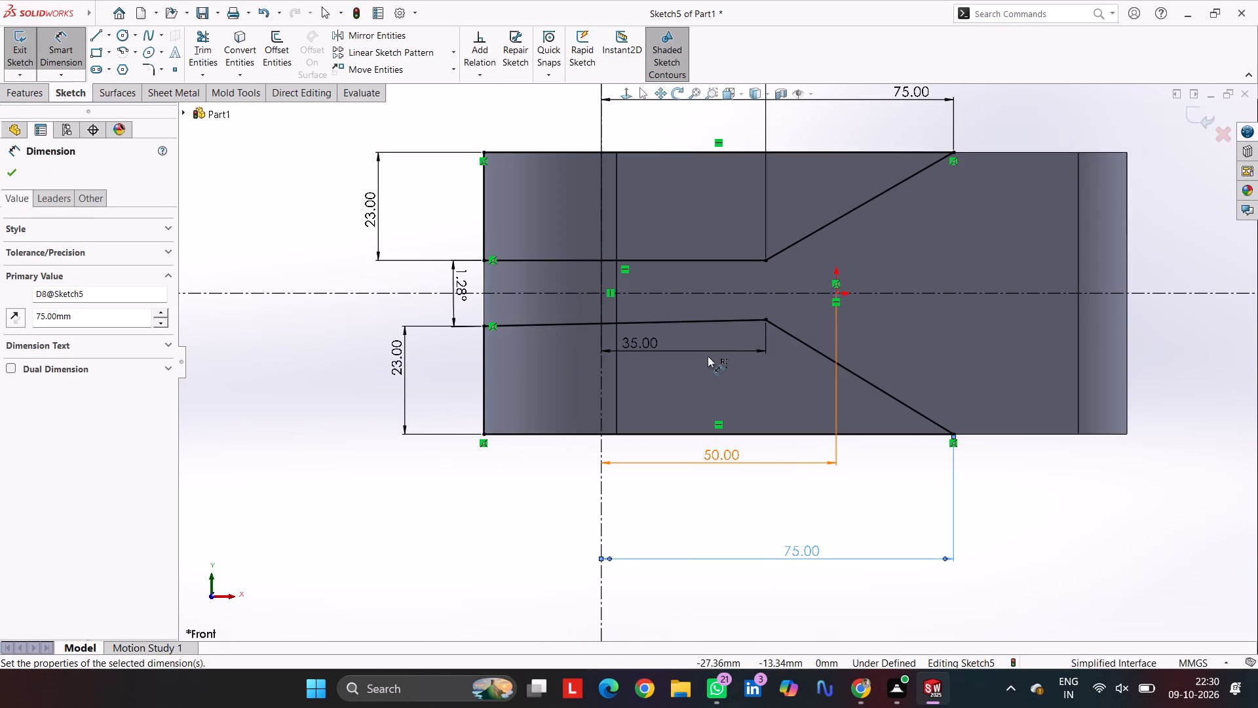
key("Escape")
key("Escape")
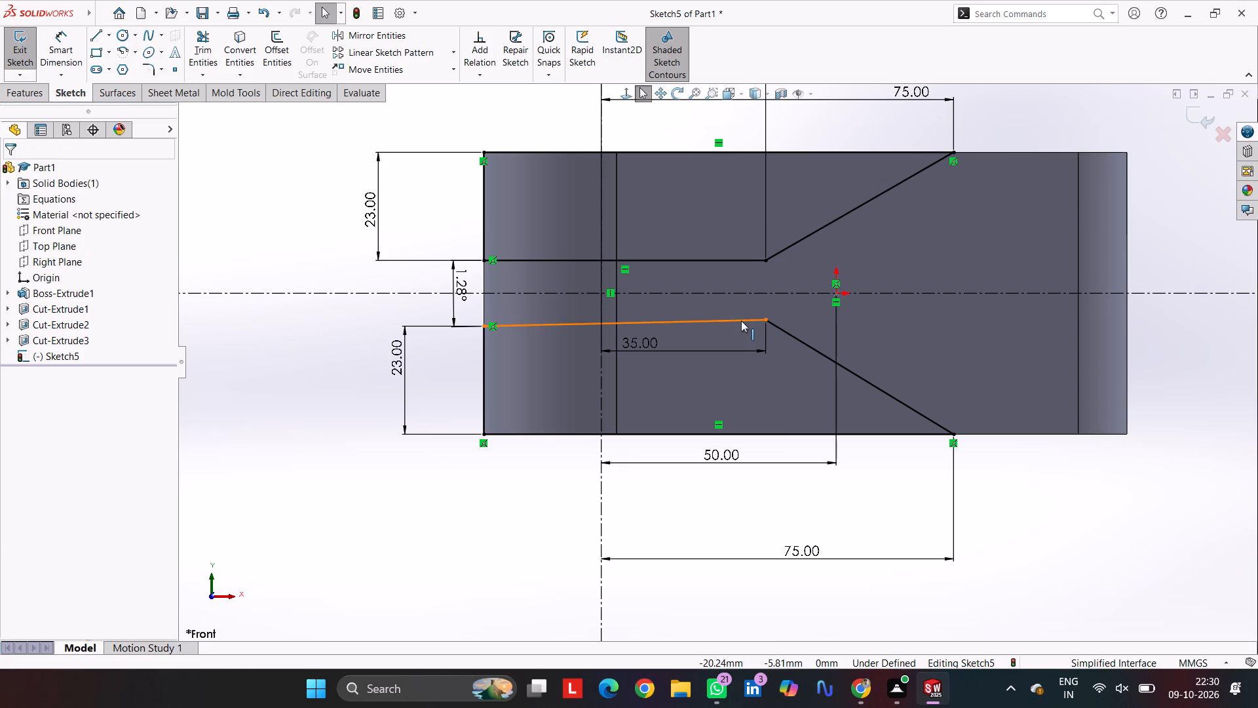
Delete the slightly slanted inner line of the lower profile.
left_click(741, 321)
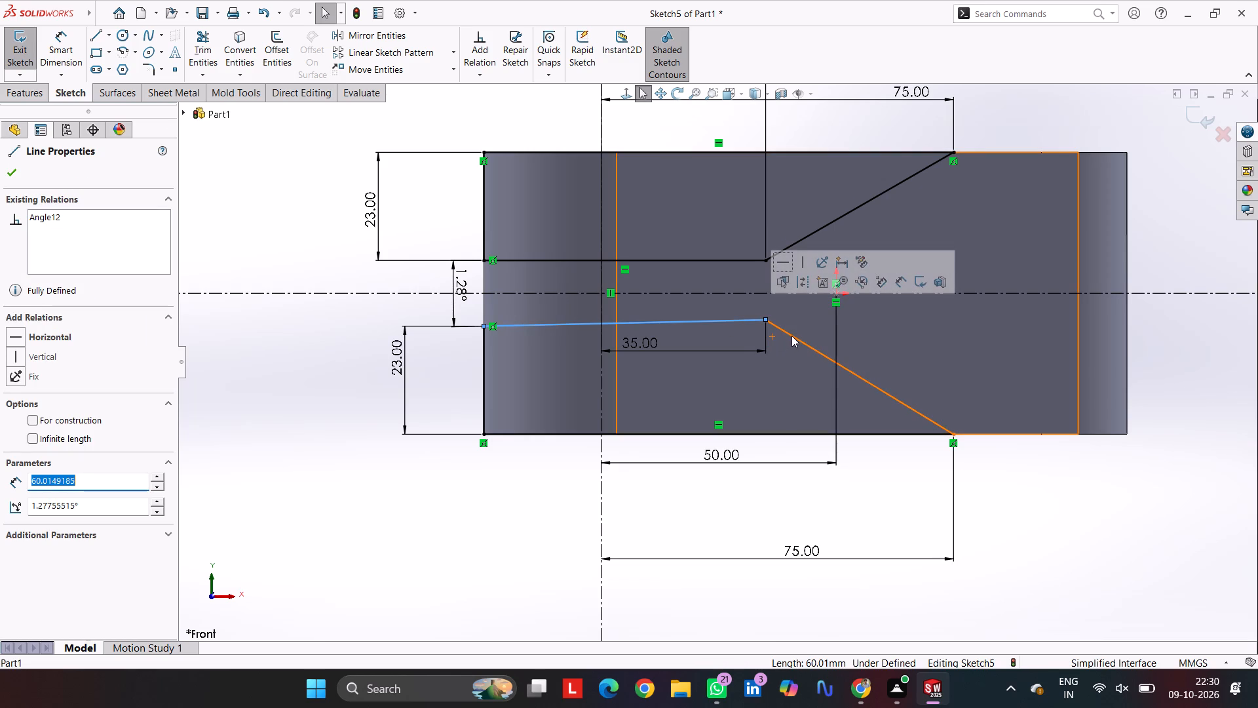
key("Delete")
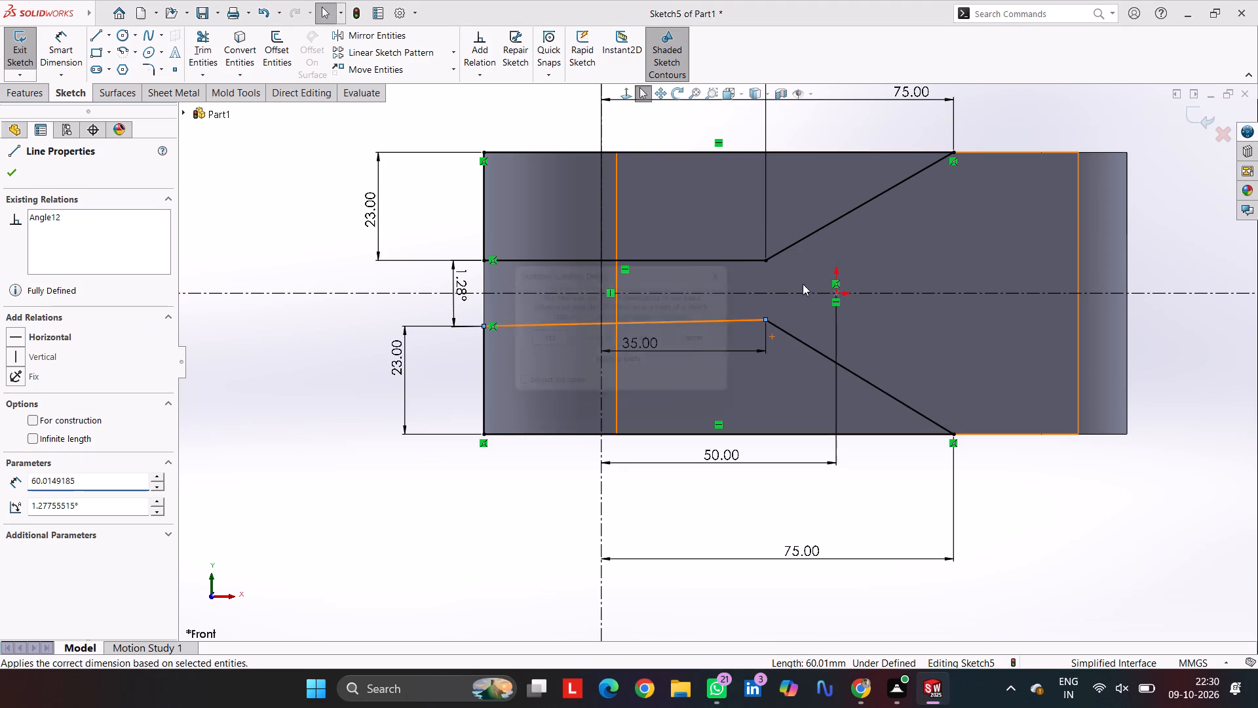
left_click(548, 345)
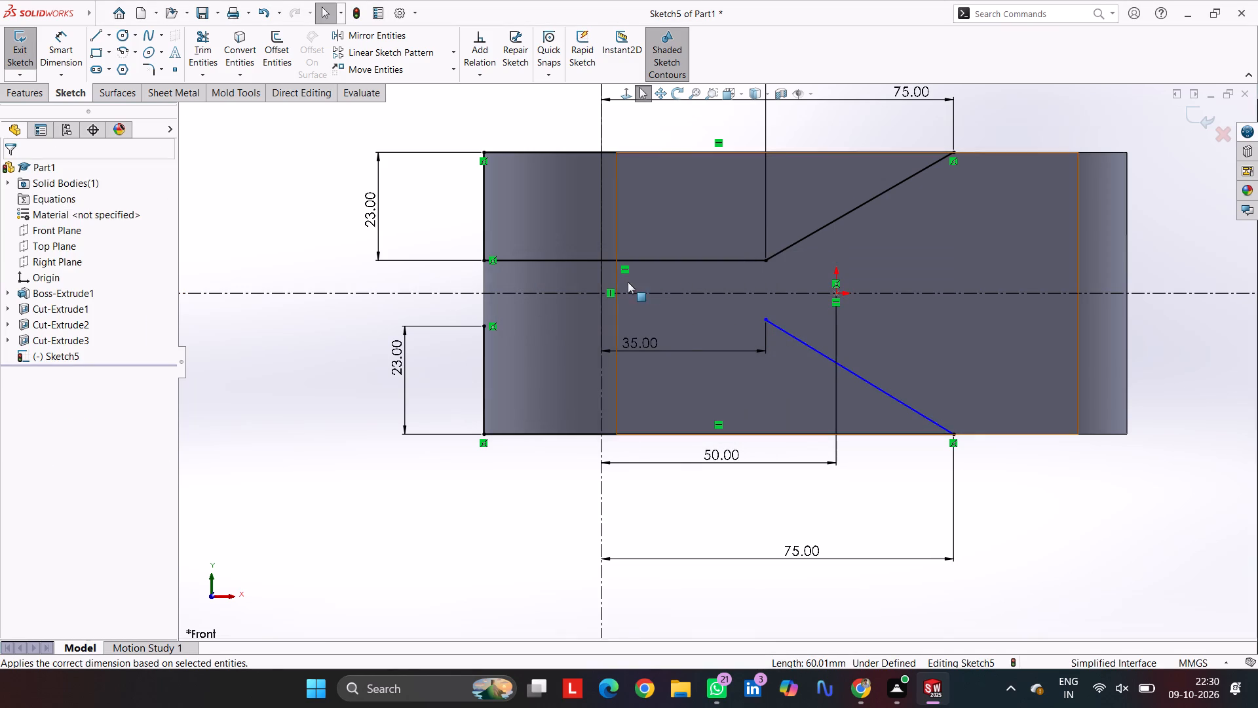
Move the lower profile's free inner corner level with its end-edge endpoint, at Y -7 mm.
left_click_drag(763, 318, 767, 343)
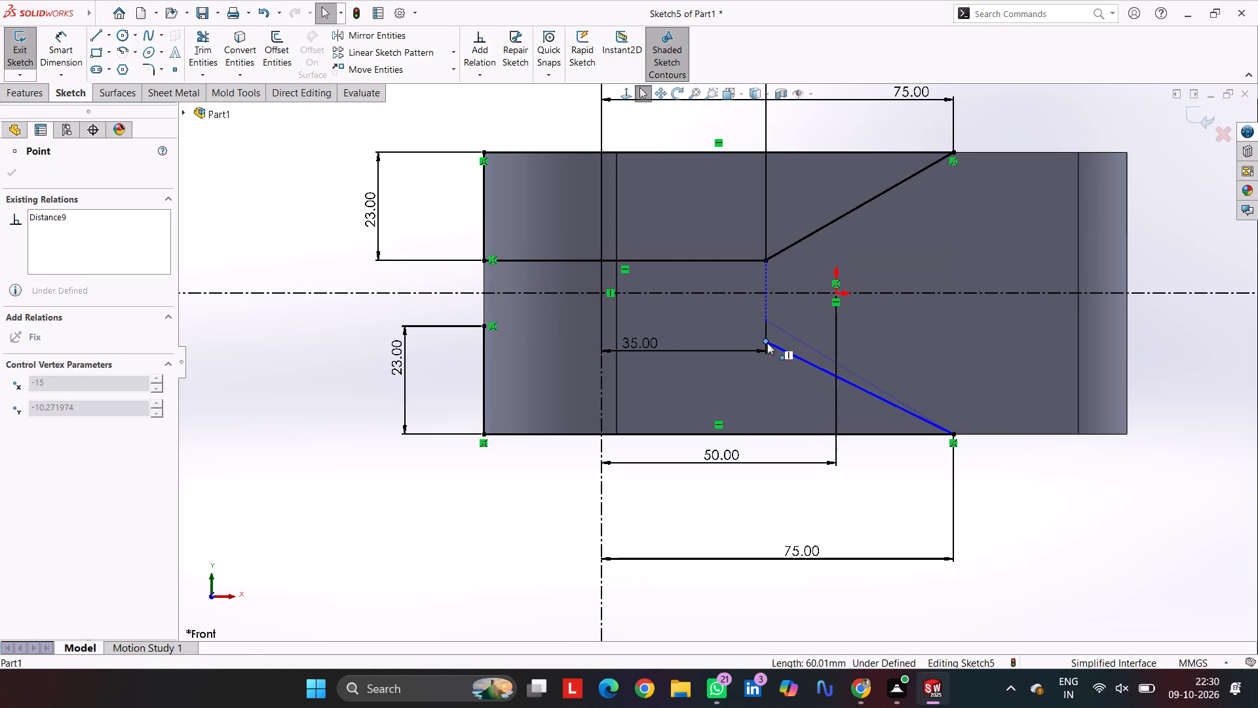
left_click_drag(767, 343, 767, 336)
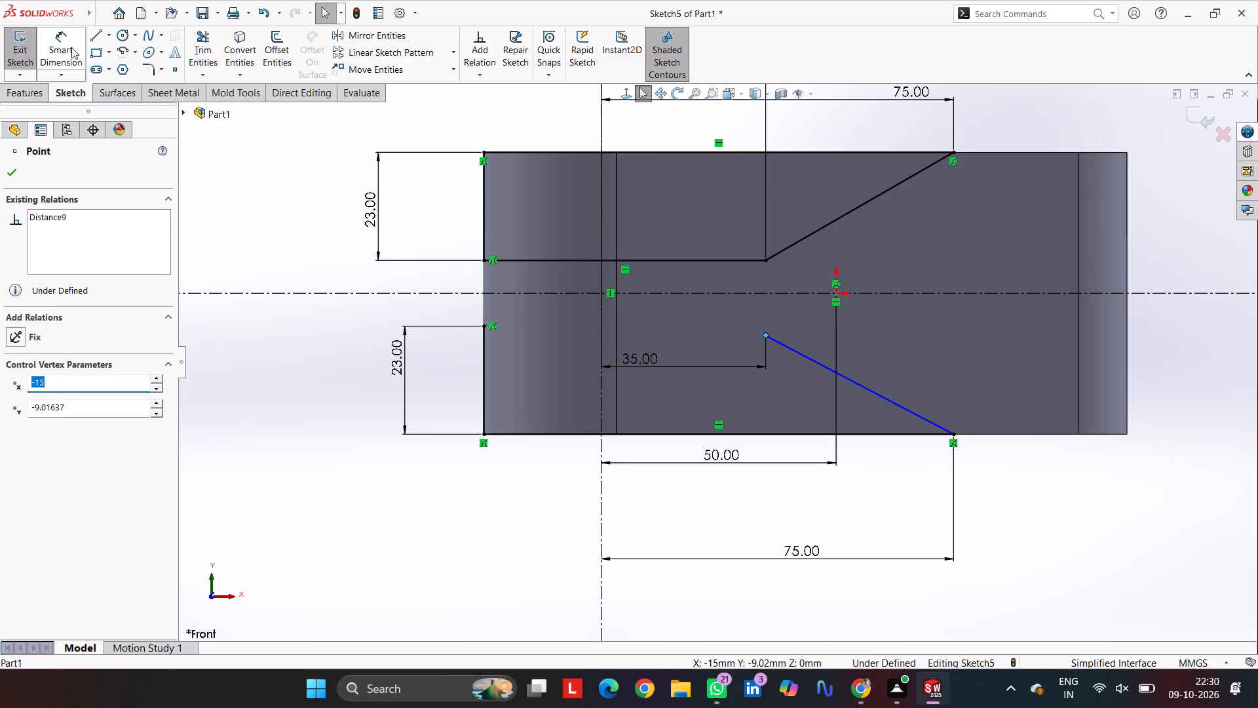
left_click_drag(766, 334, 763, 323)
left_click_drag(763, 323, 751, 324)
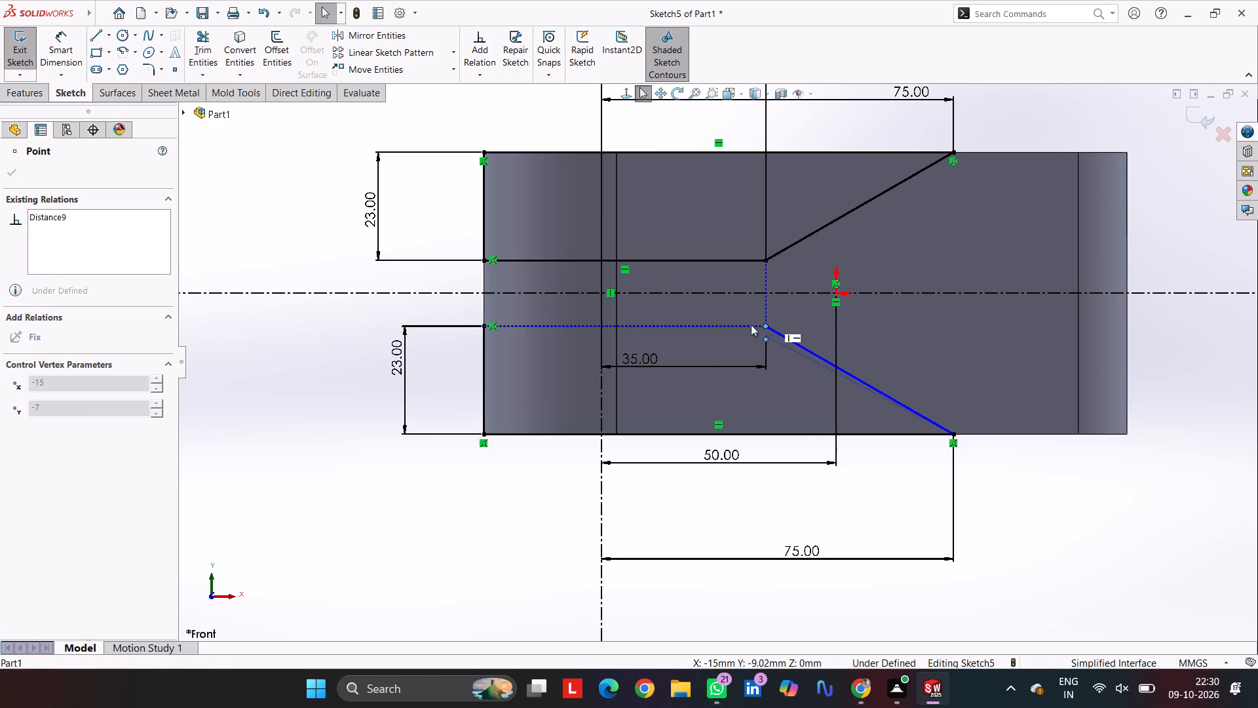
left_click_drag(751, 324, 760, 324)
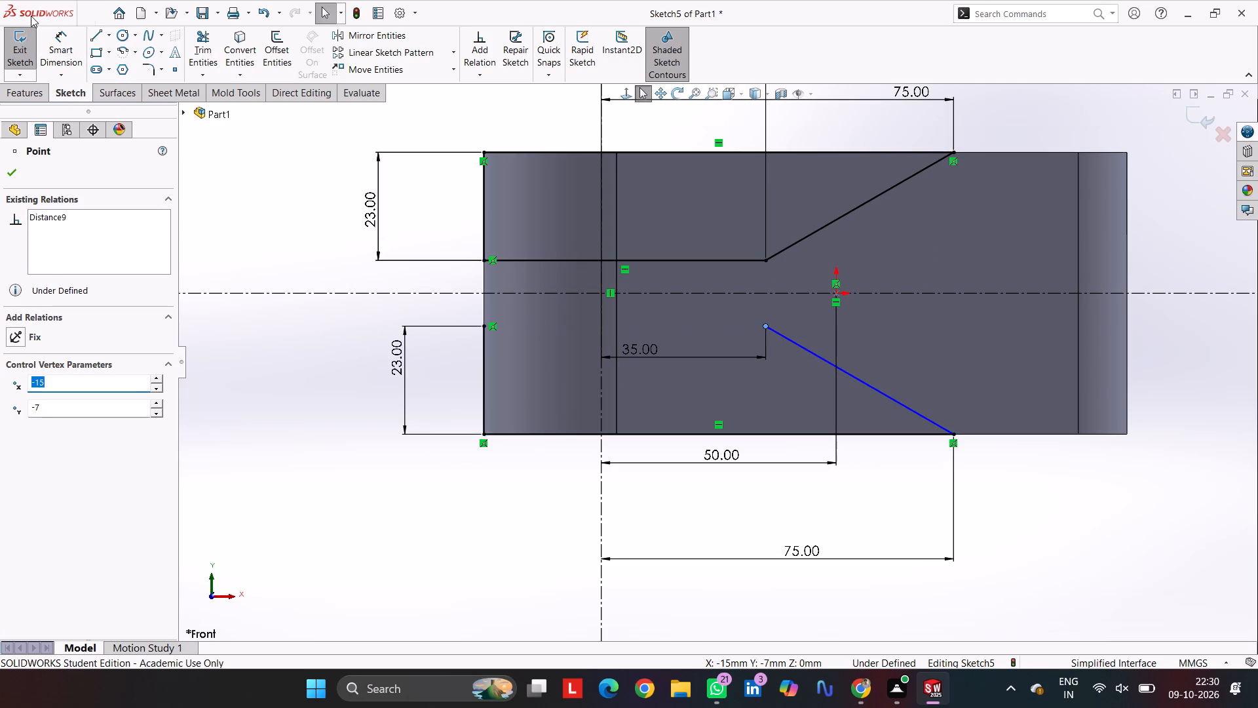
Draw a horizontal 60 mm line from the lower profile's end-edge endpoint to its inner corner, closing the profile.
left_click(97, 37)
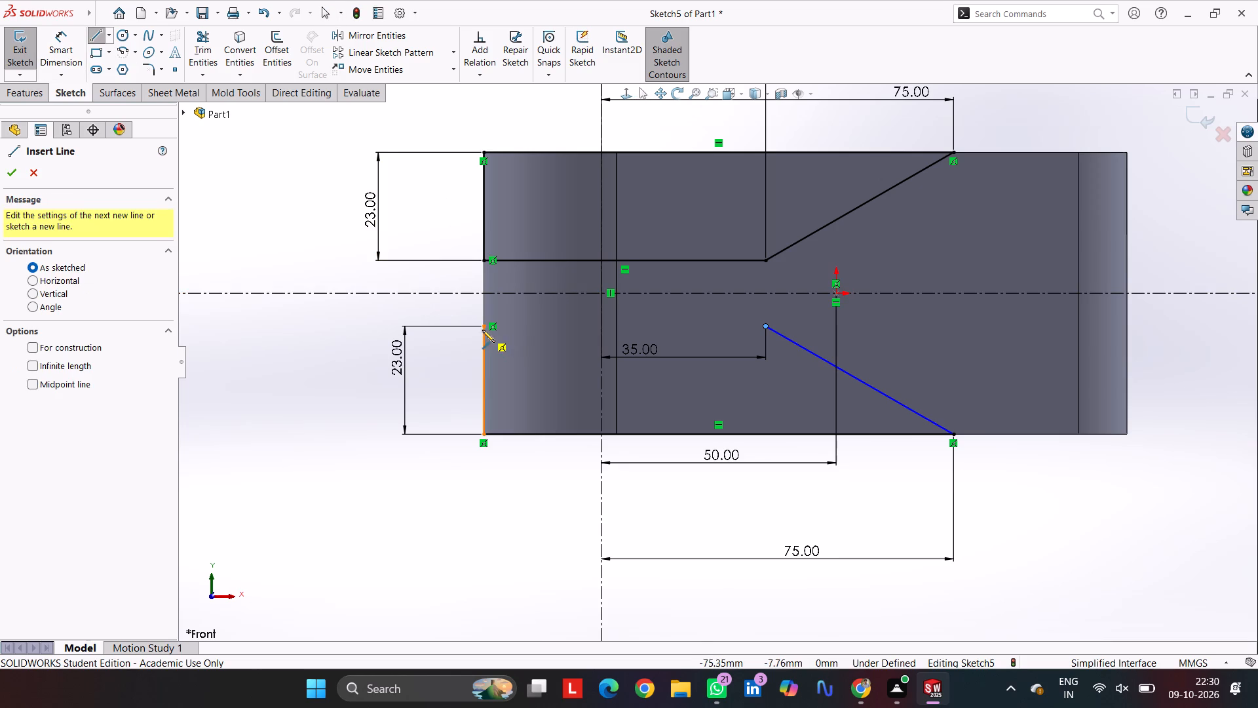
left_click(482, 330)
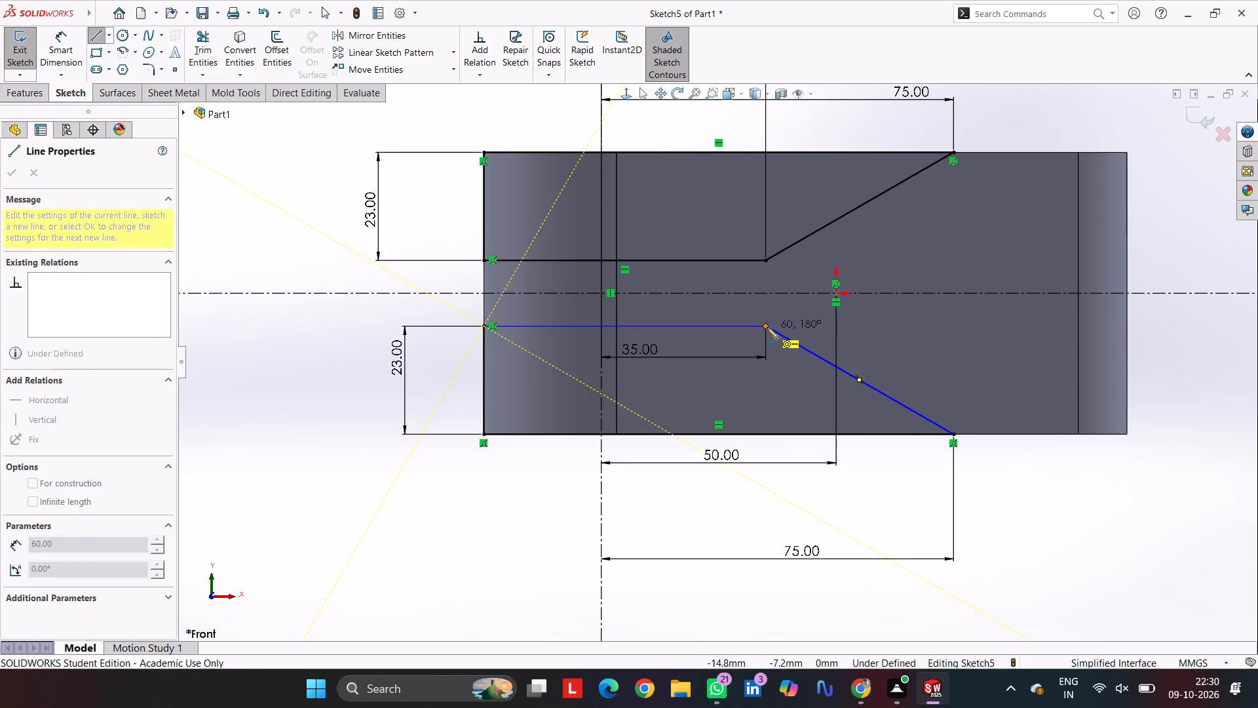
left_click(767, 327)
left_click(69, 35)
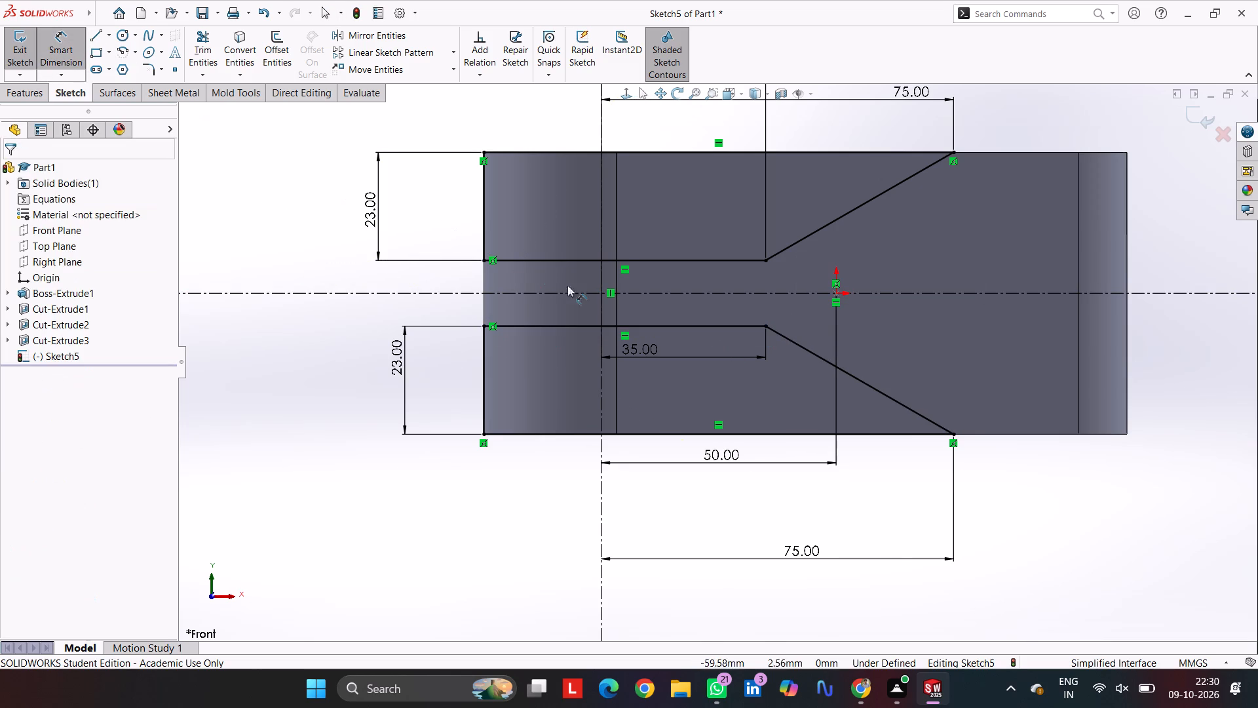
Cut the upper and lower profiles through the link with a Mid Plane extruded cut of 60 mm.
key("Escape")
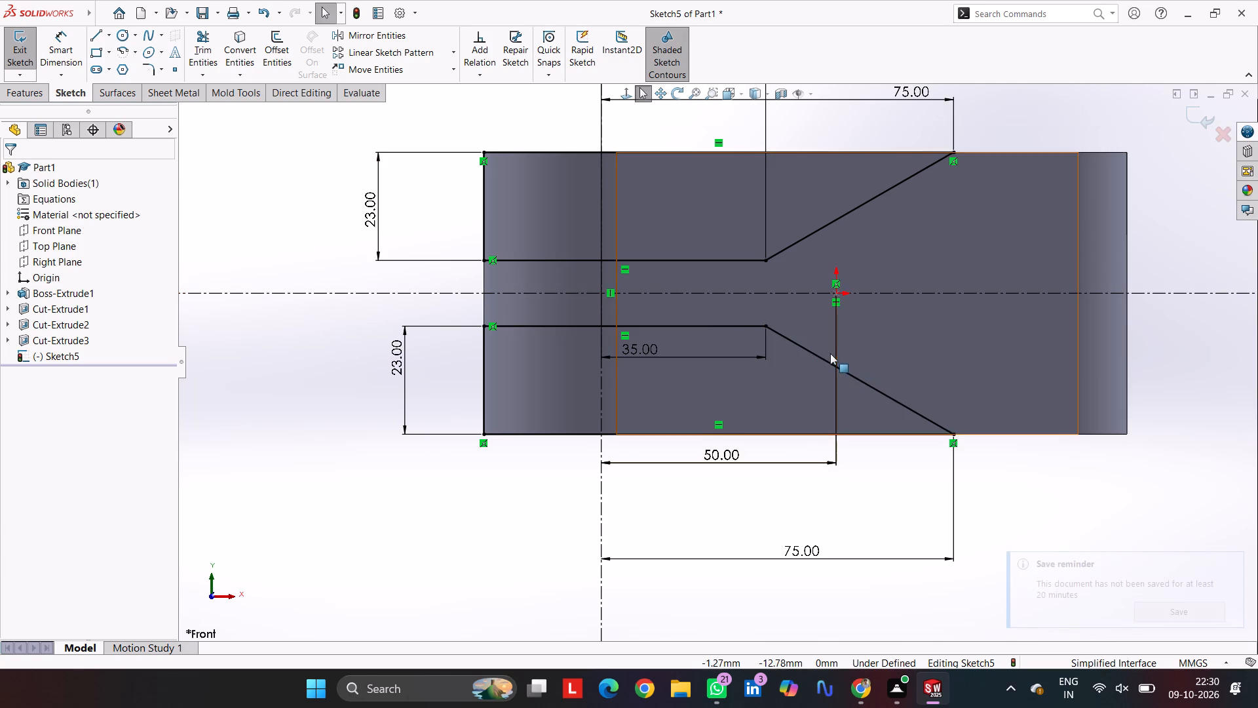
scroll(814, 357, "up", 4)
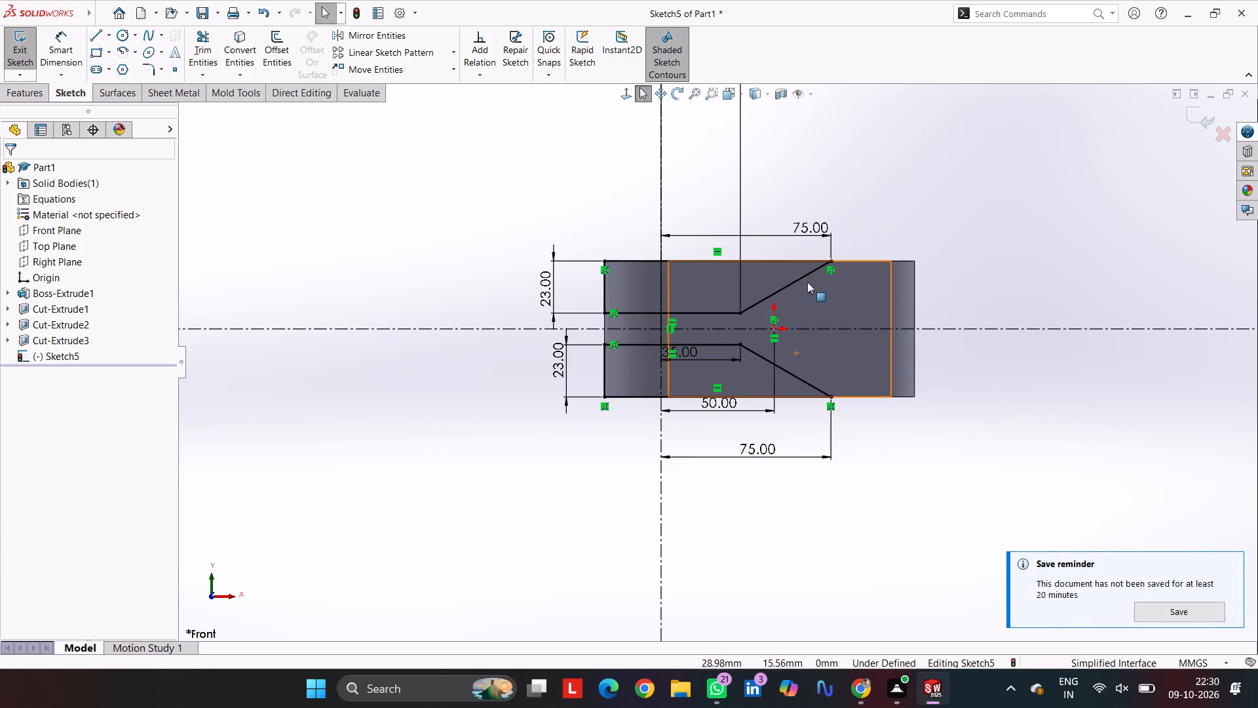
left_click(24, 100)
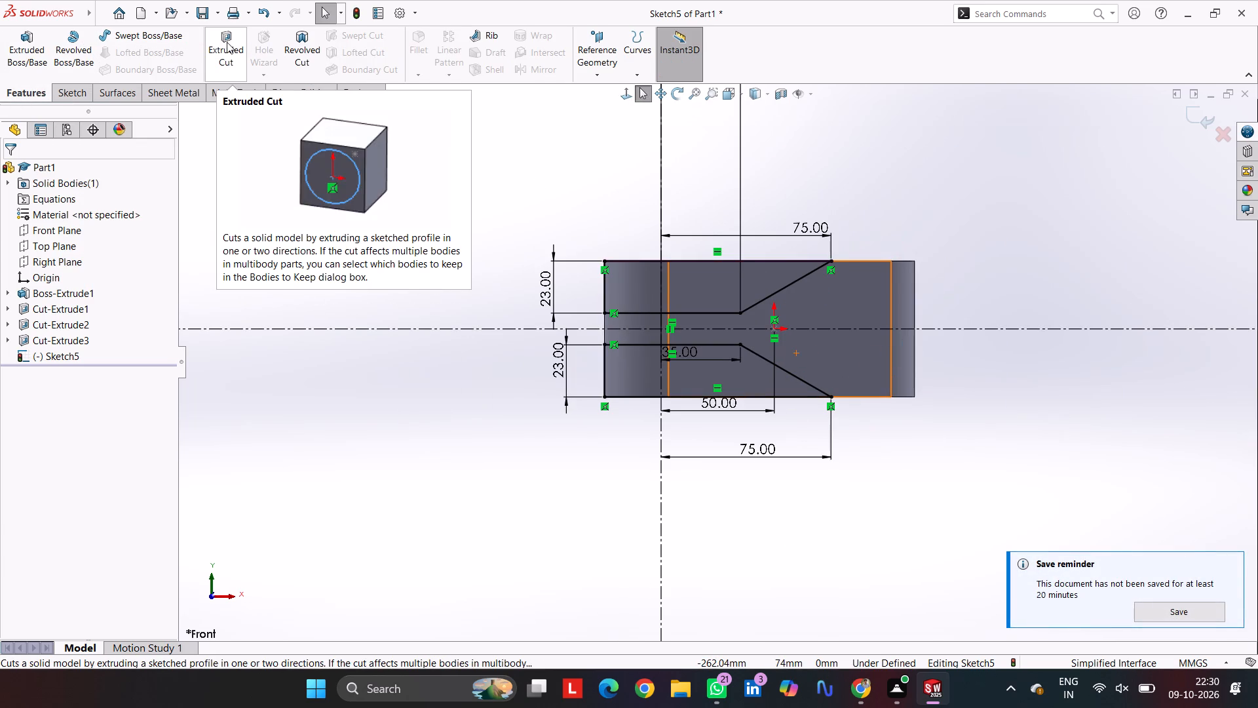
left_click(231, 43)
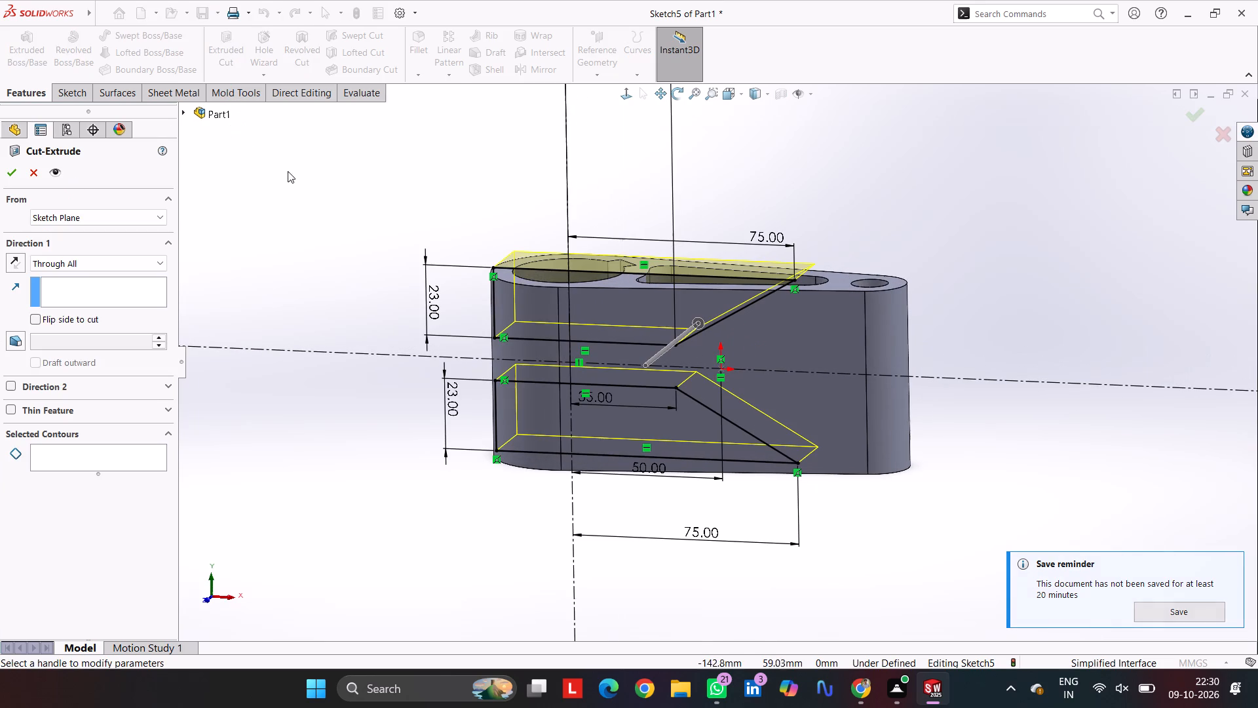
middle_click_drag(417, 195, 429, 429)
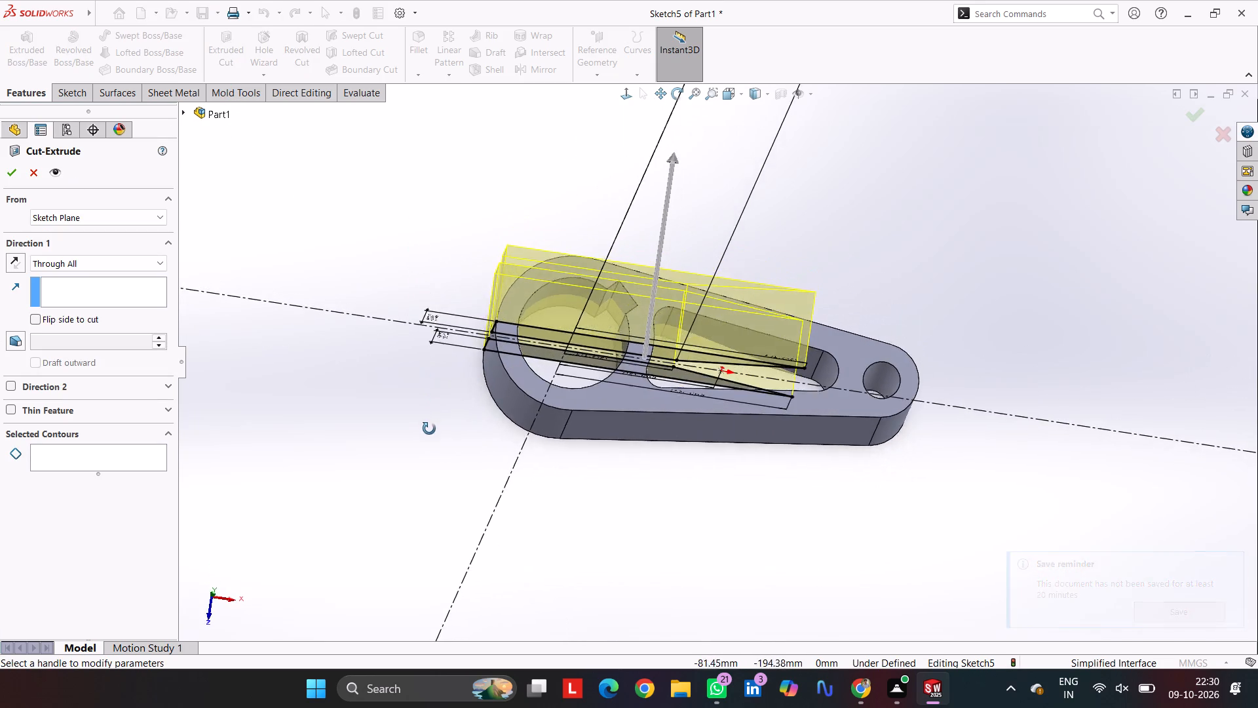
middle_click_drag(429, 429, 410, 213)
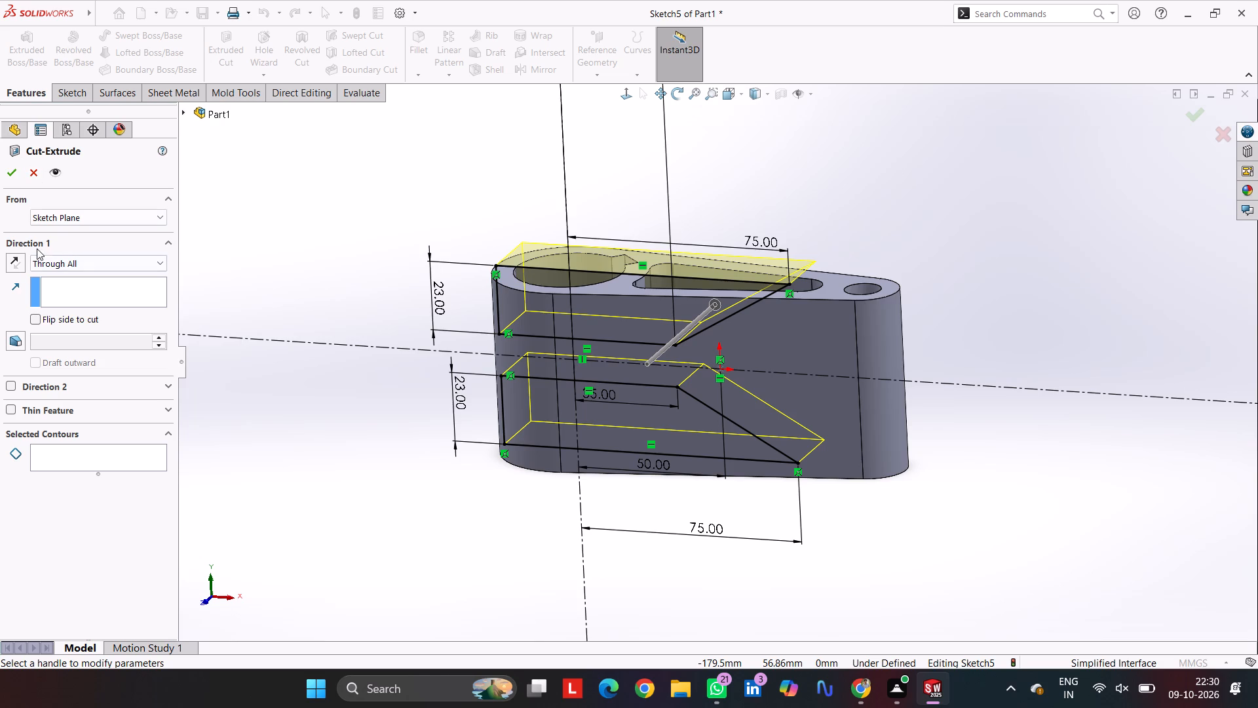
left_click(20, 252)
left_click(74, 259)
left_click(79, 368)
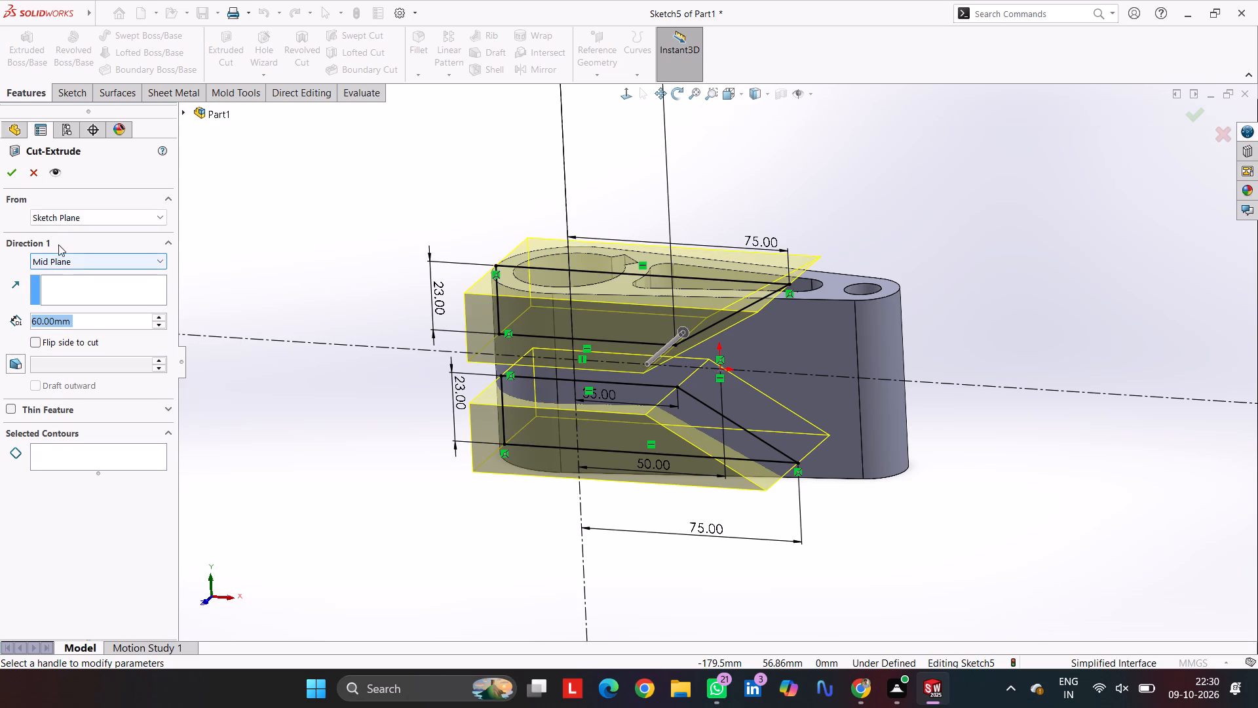
middle_click_drag(314, 281, 334, 470)
middle_click_drag(338, 235, 339, 265)
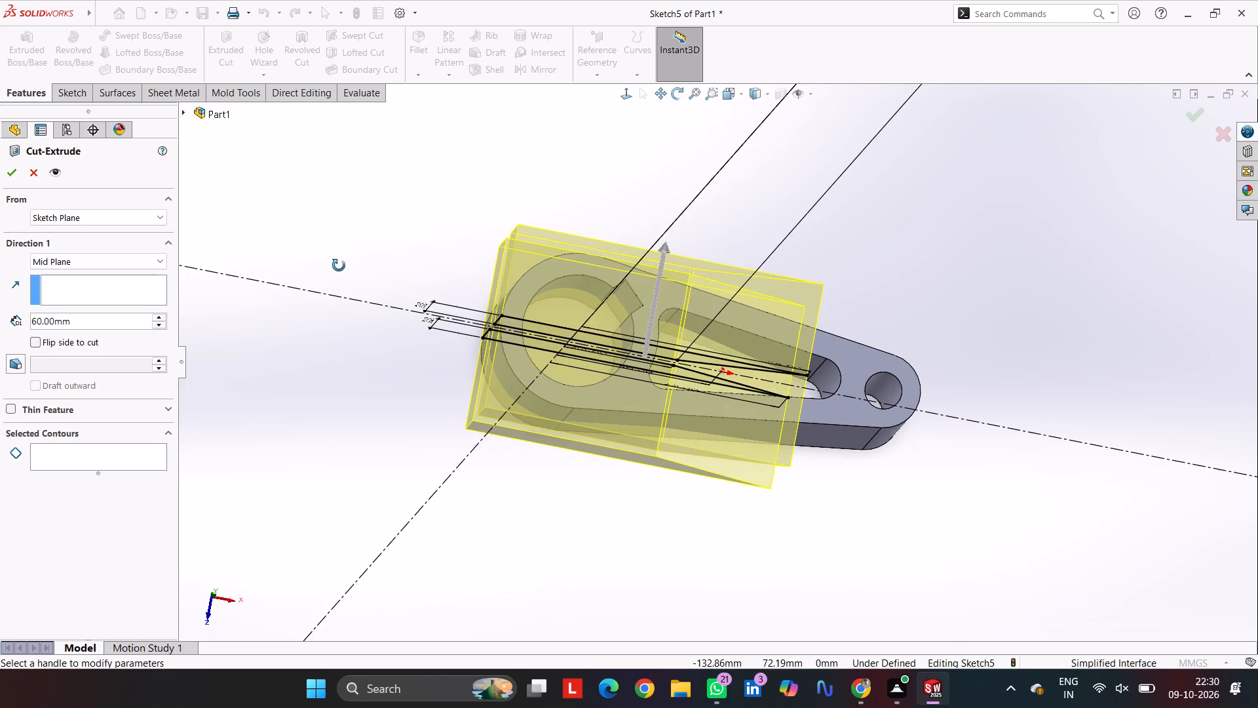
middle_click_drag(339, 265, 329, 279)
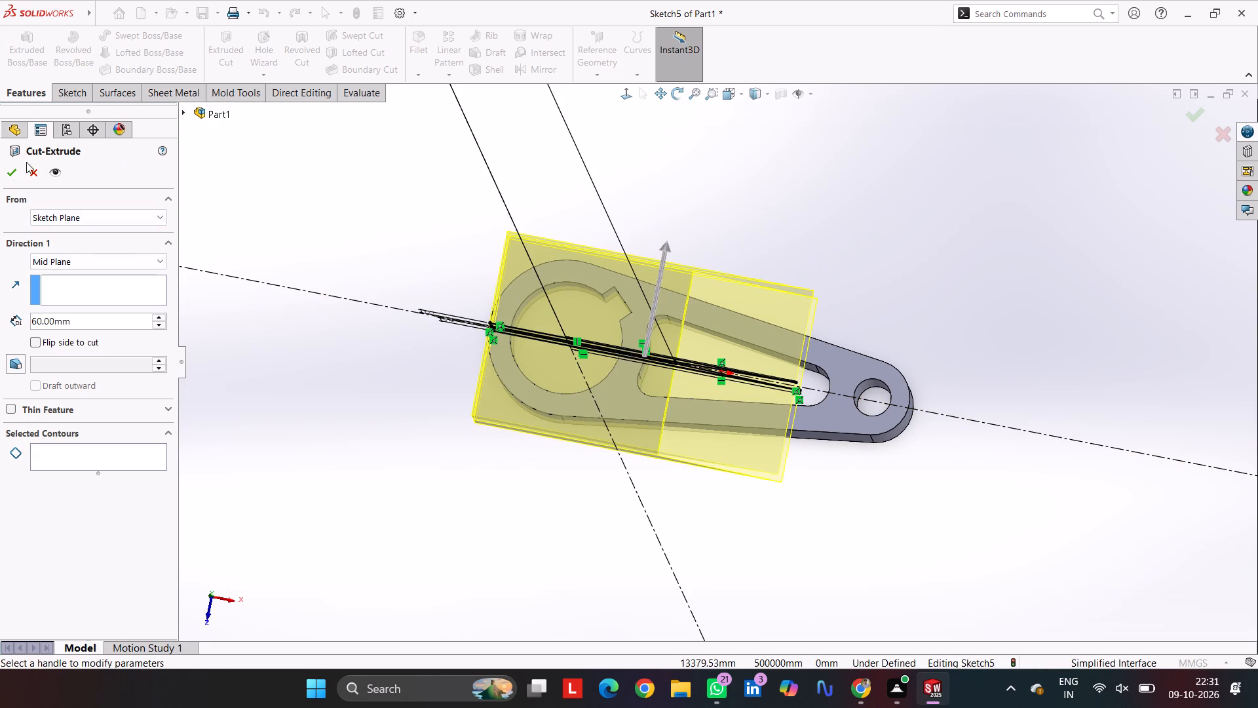
left_click(5, 172)
left_click(423, 201)
Sketch a closed Front Plane profile in the tall end with about 32 mm horizontal lines, slanted lines converging on an R8 mm arc, and a vertical end line.
middle_click_drag(429, 239, 429, 75)
middle_click_drag(506, 205, 503, 124)
scroll(503, 125, "up", 1)
middle_click_drag(503, 124, 503, 125)
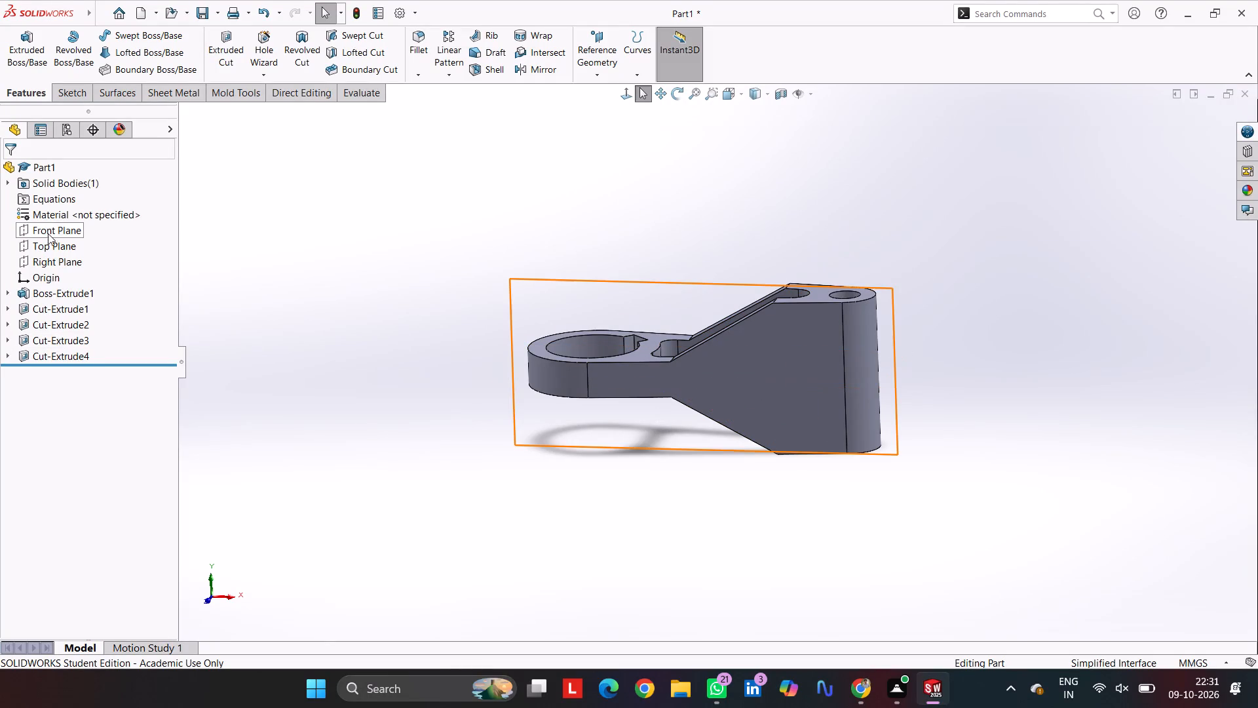
left_click(51, 224)
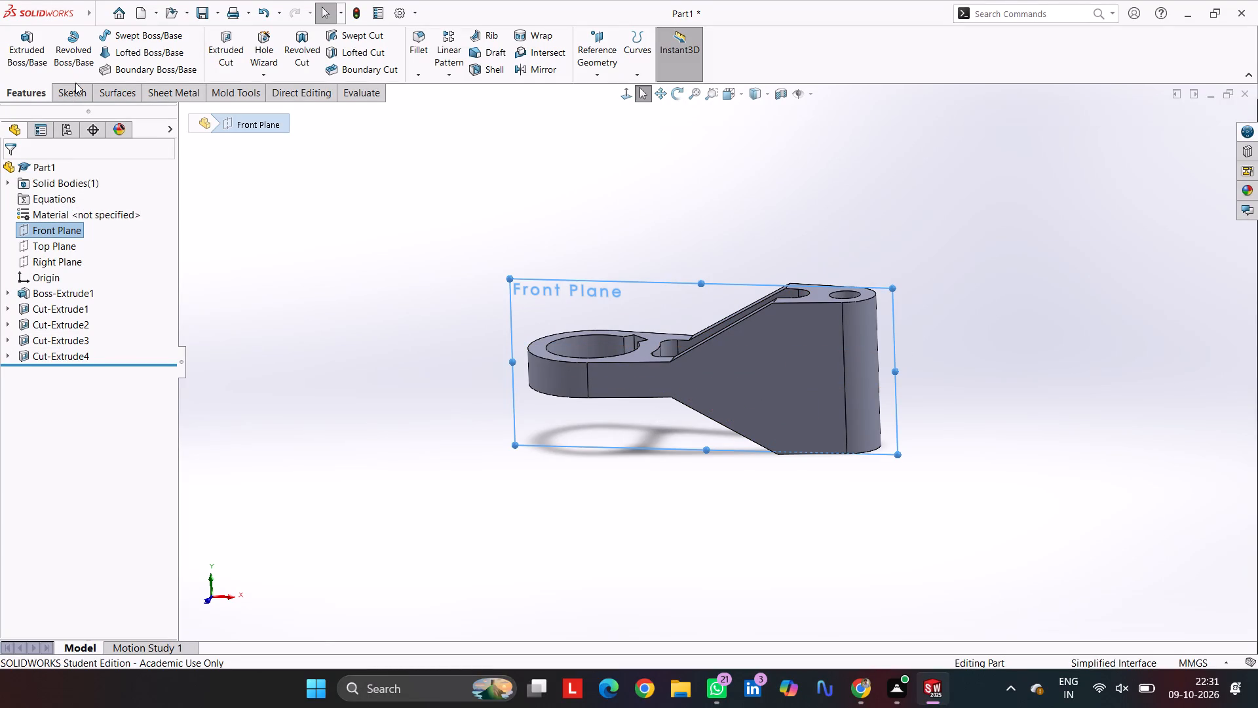
left_click(77, 90)
left_click(16, 51)
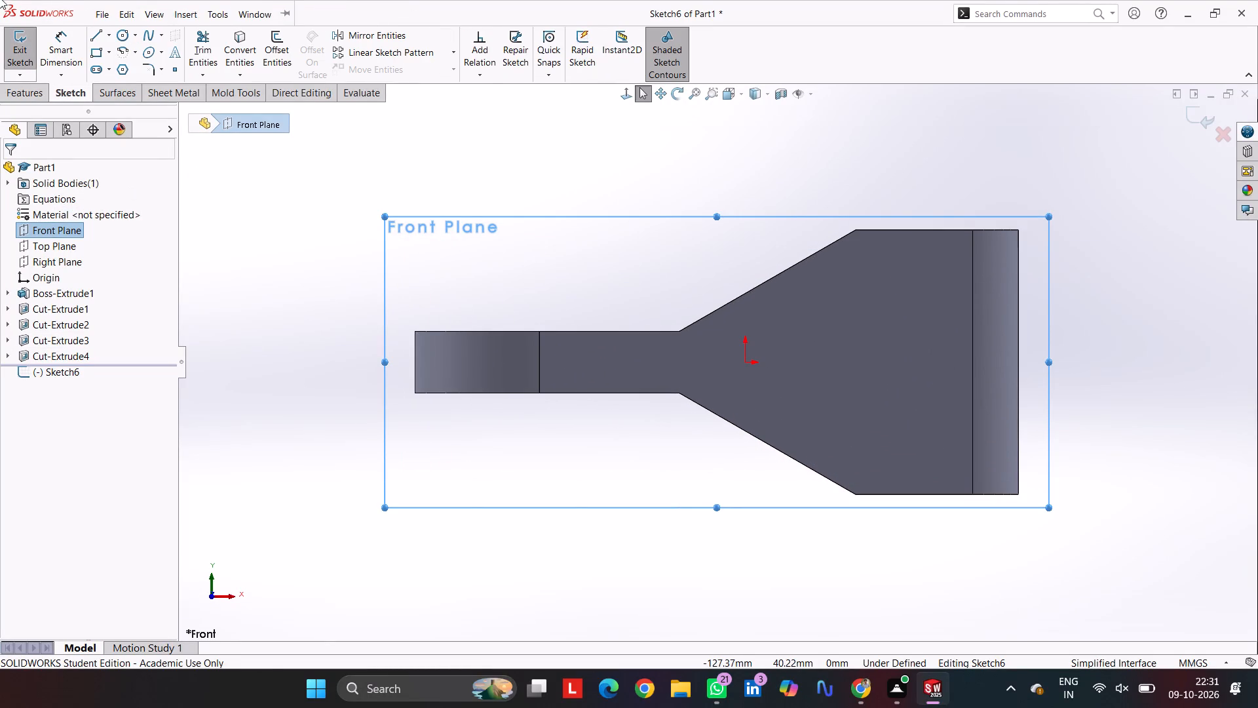
left_click(94, 32)
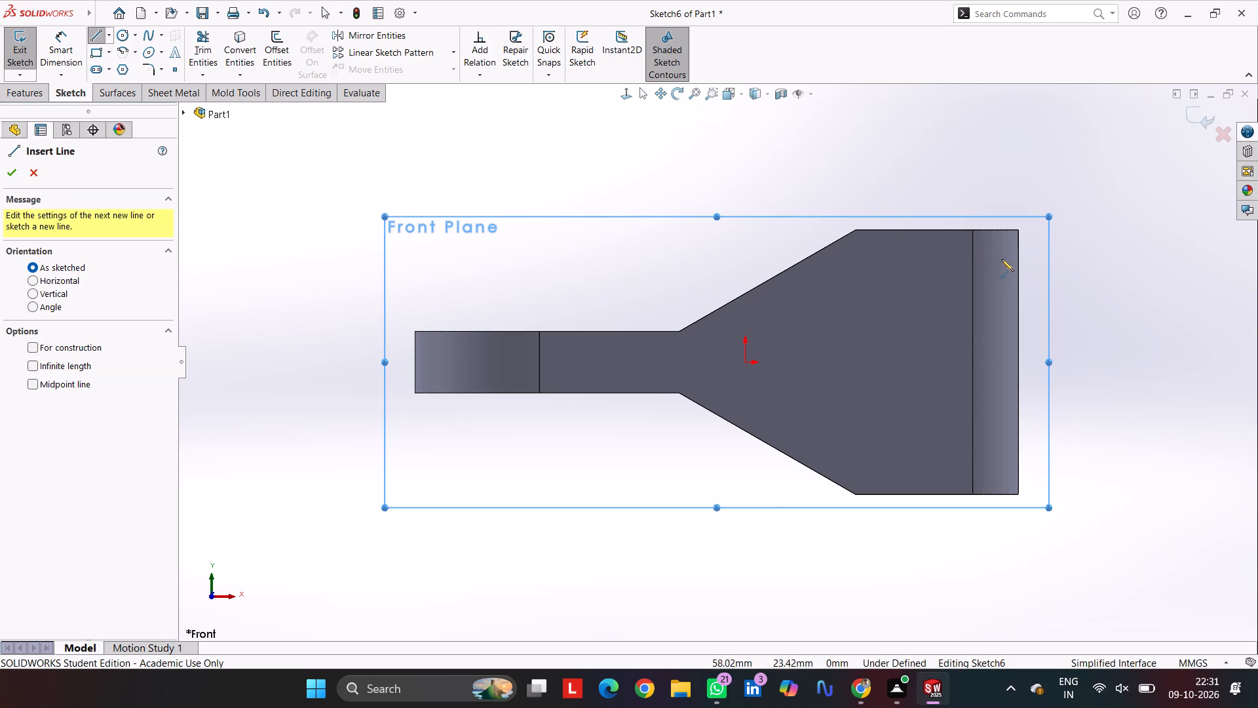
left_click(1021, 254)
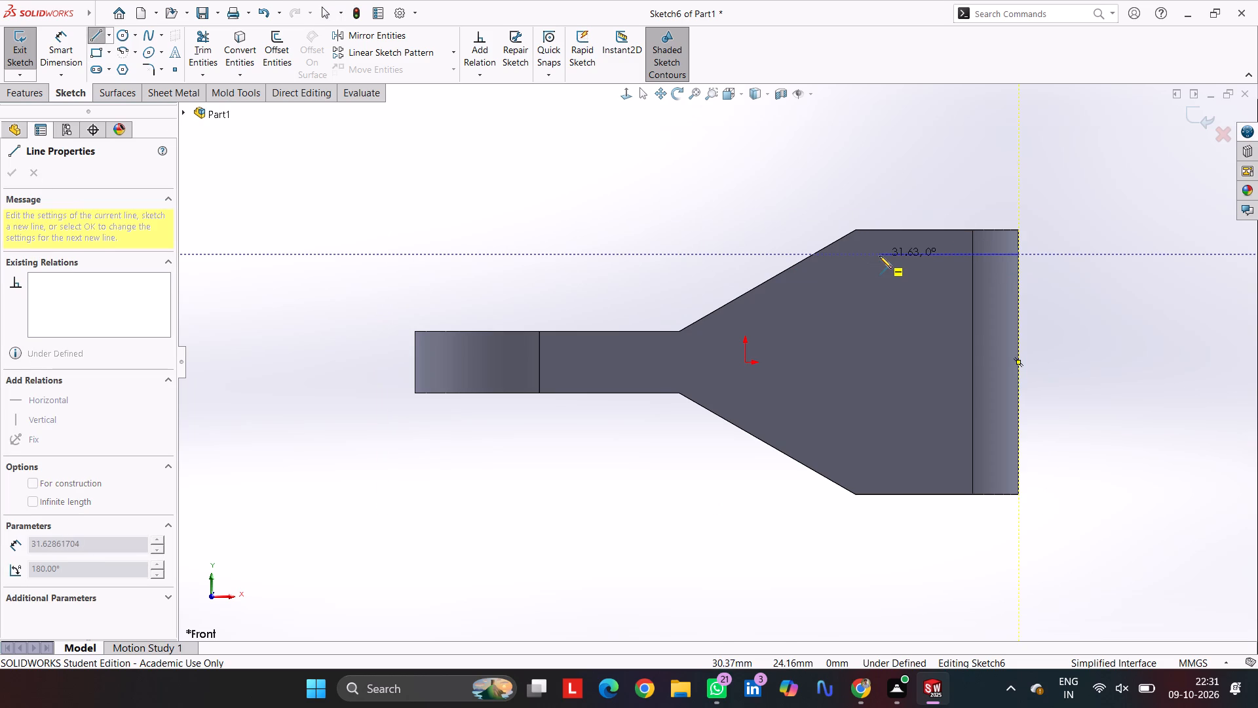
left_click(879, 256)
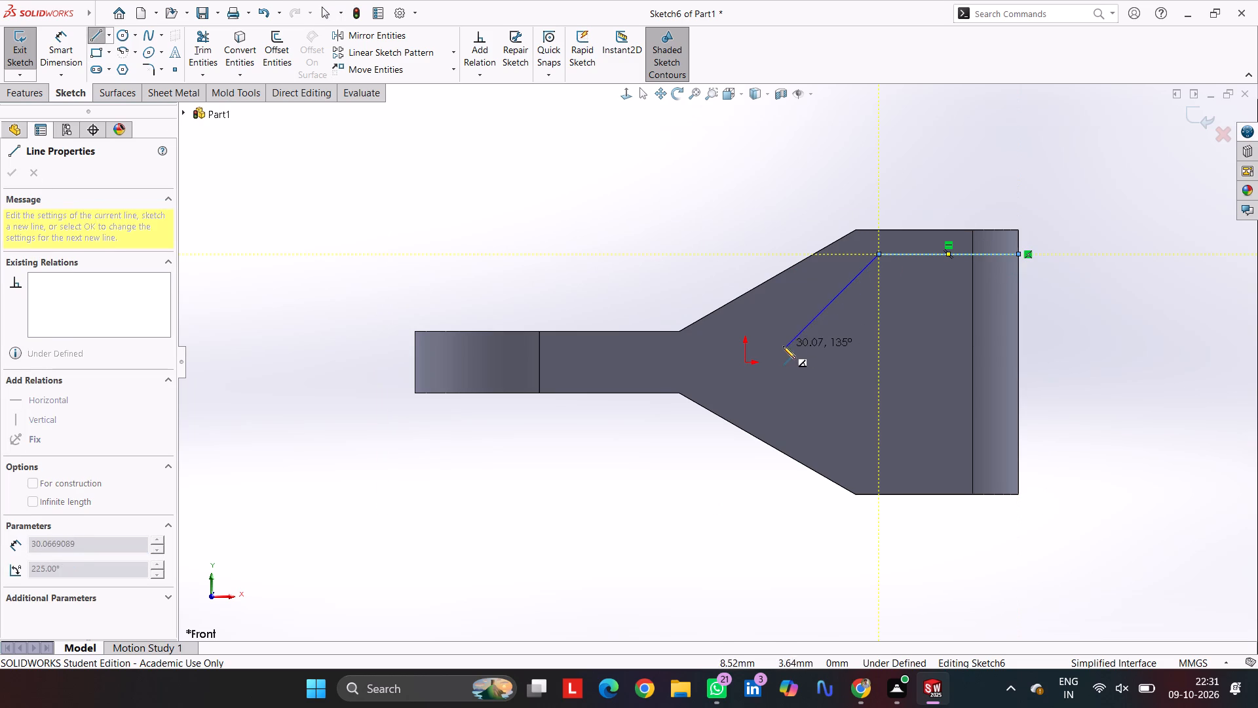
left_click(748, 330)
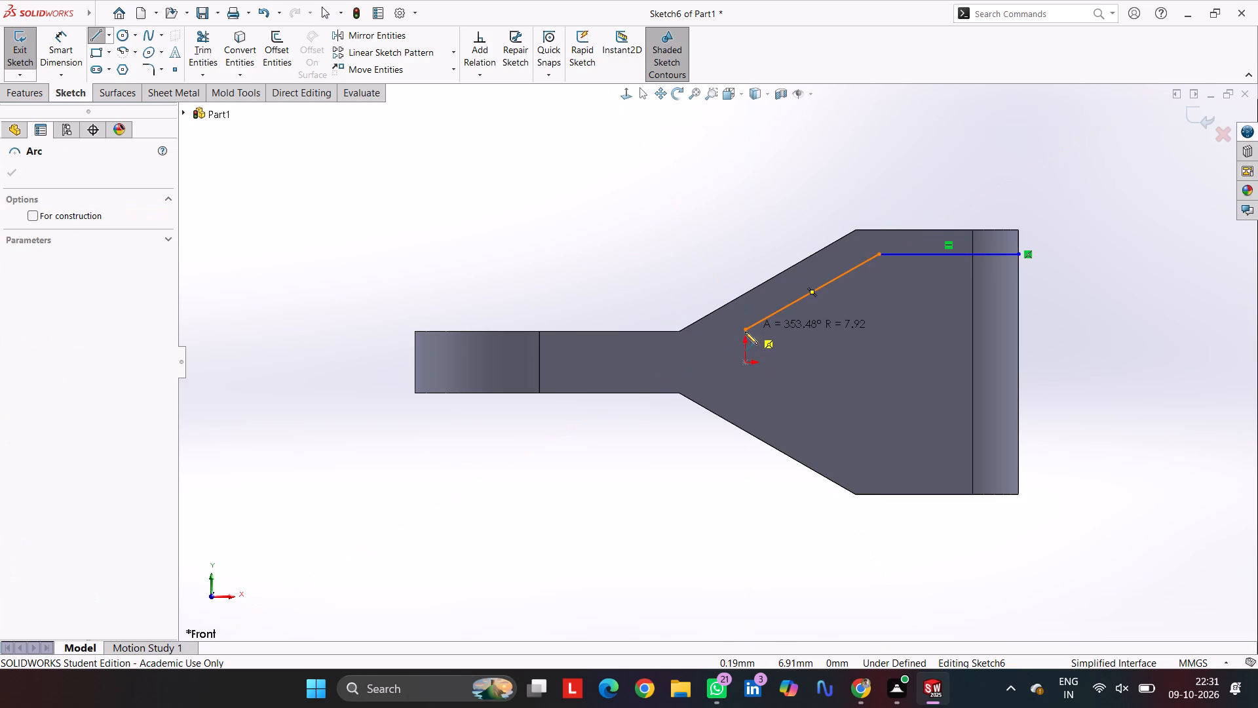
left_click(749, 389)
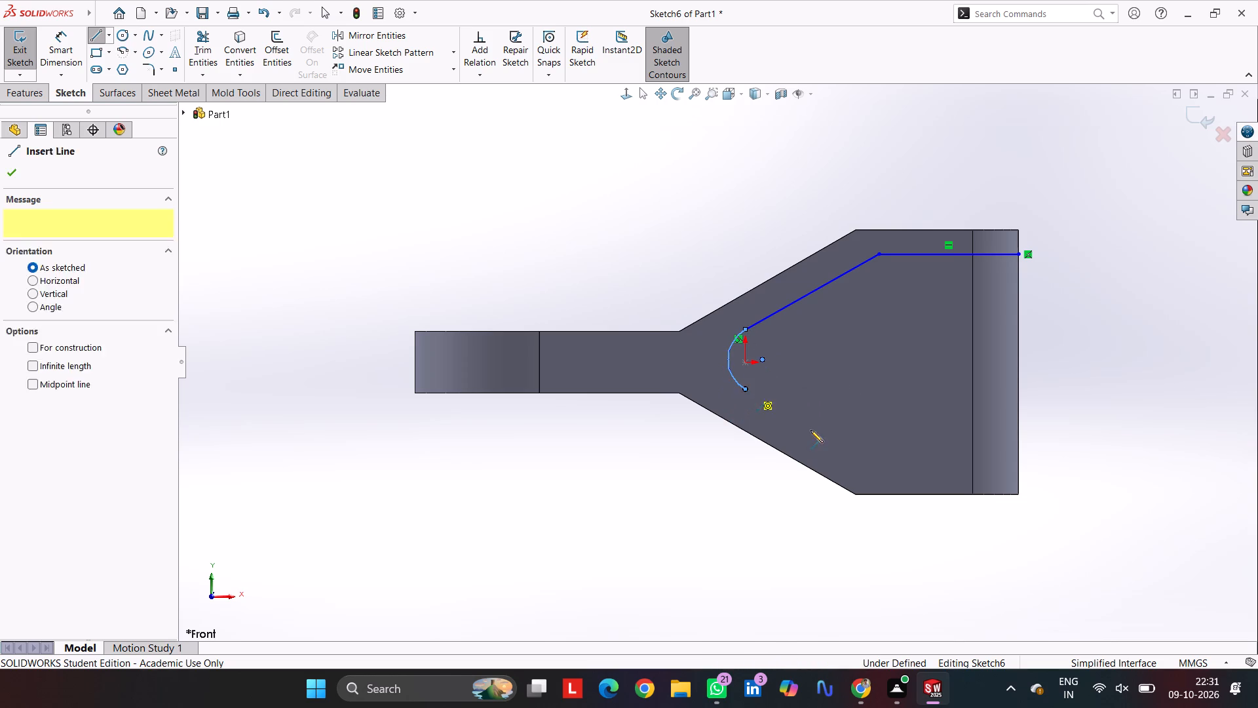
left_click(878, 453)
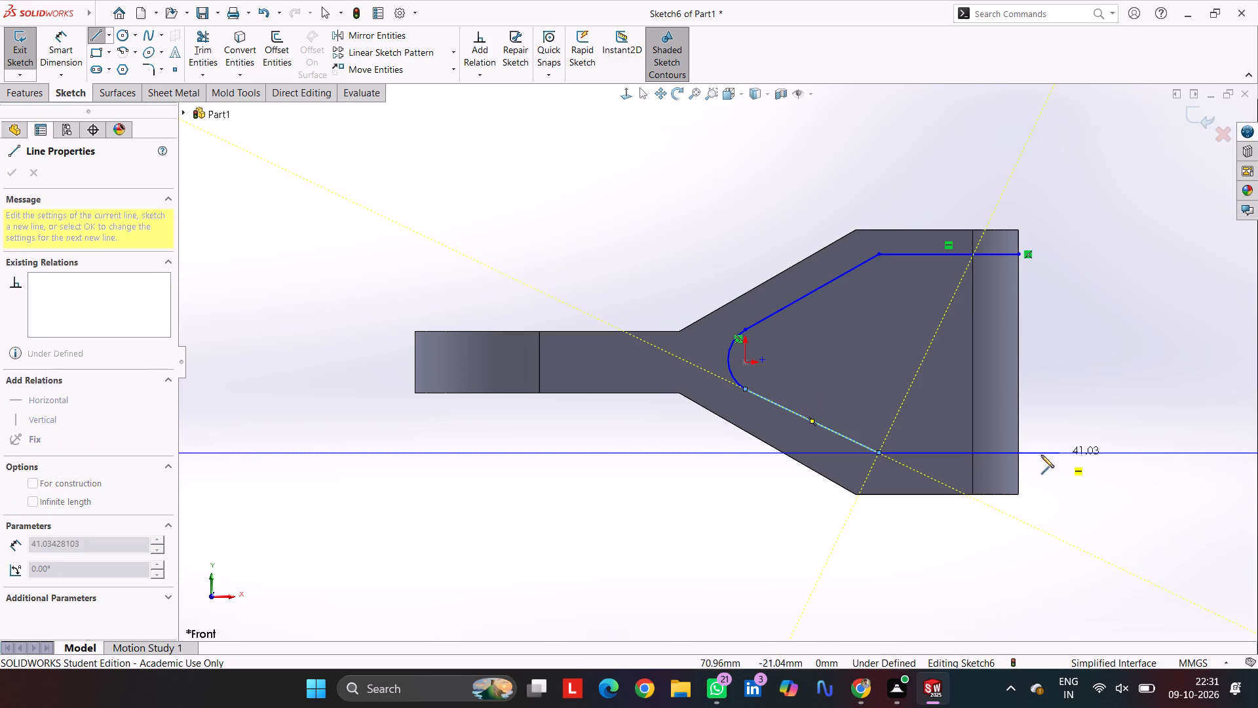
left_click(1020, 456)
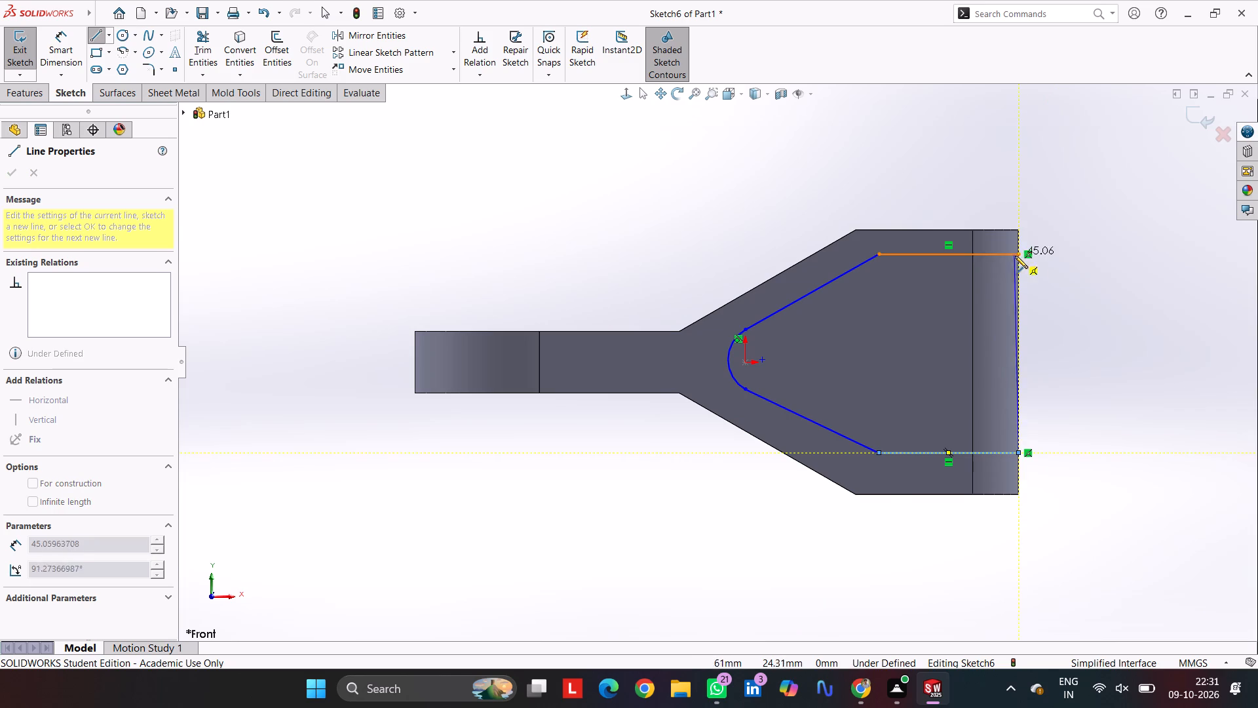
left_click(1018, 256)
key("Escape")
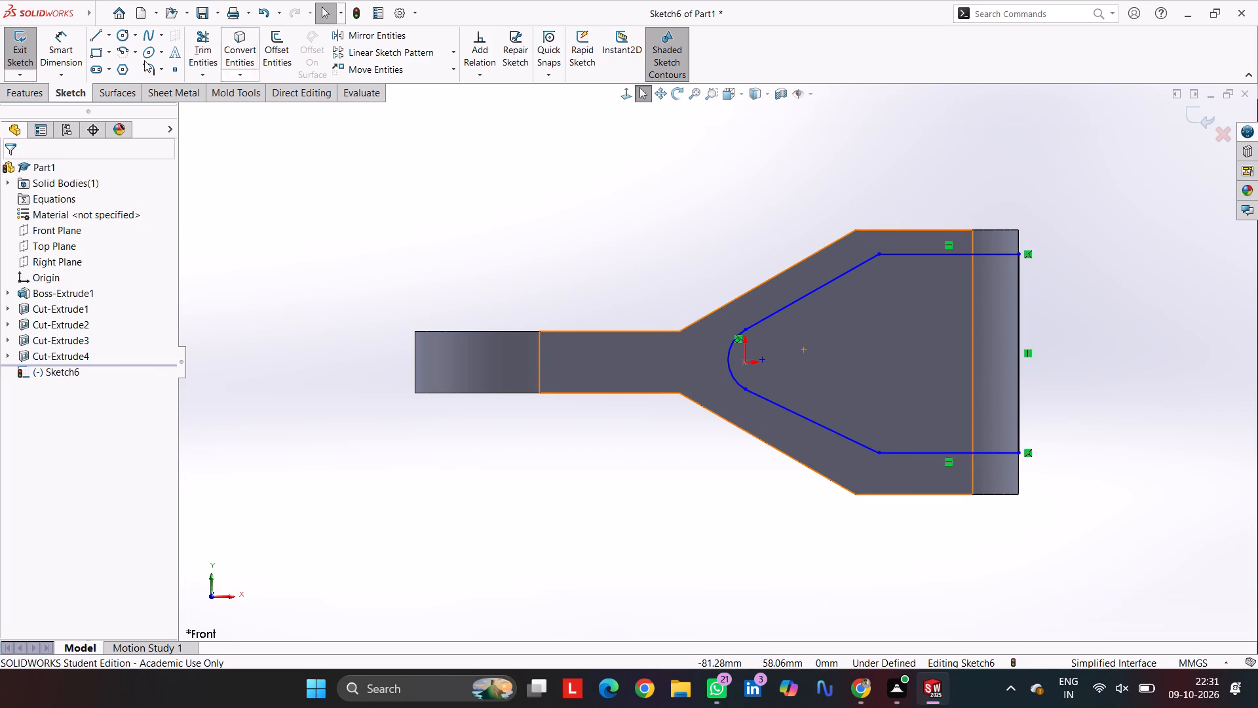
Dimension the new profile's upper horizontal line 8 mm from the part's upper edge.
left_click_drag(59, 32, 66, 34)
left_click(994, 254)
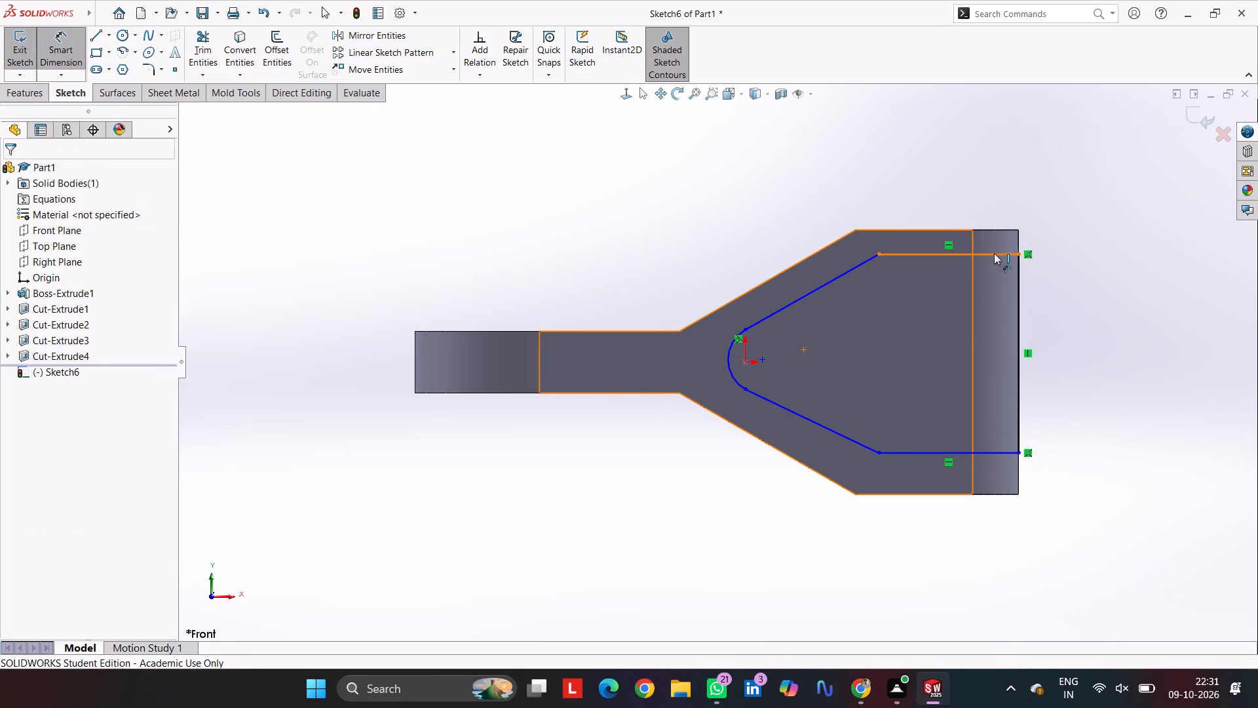
left_click(995, 229)
left_click(1103, 235)
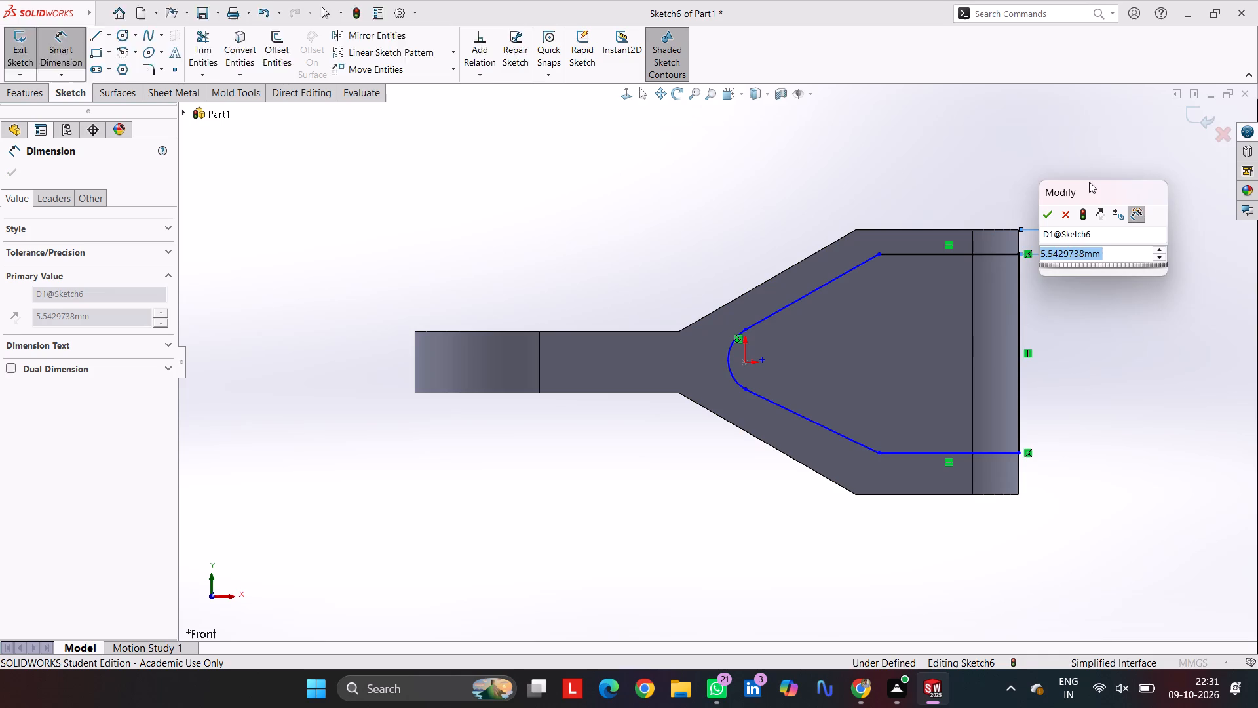
key("8")
key("Return")
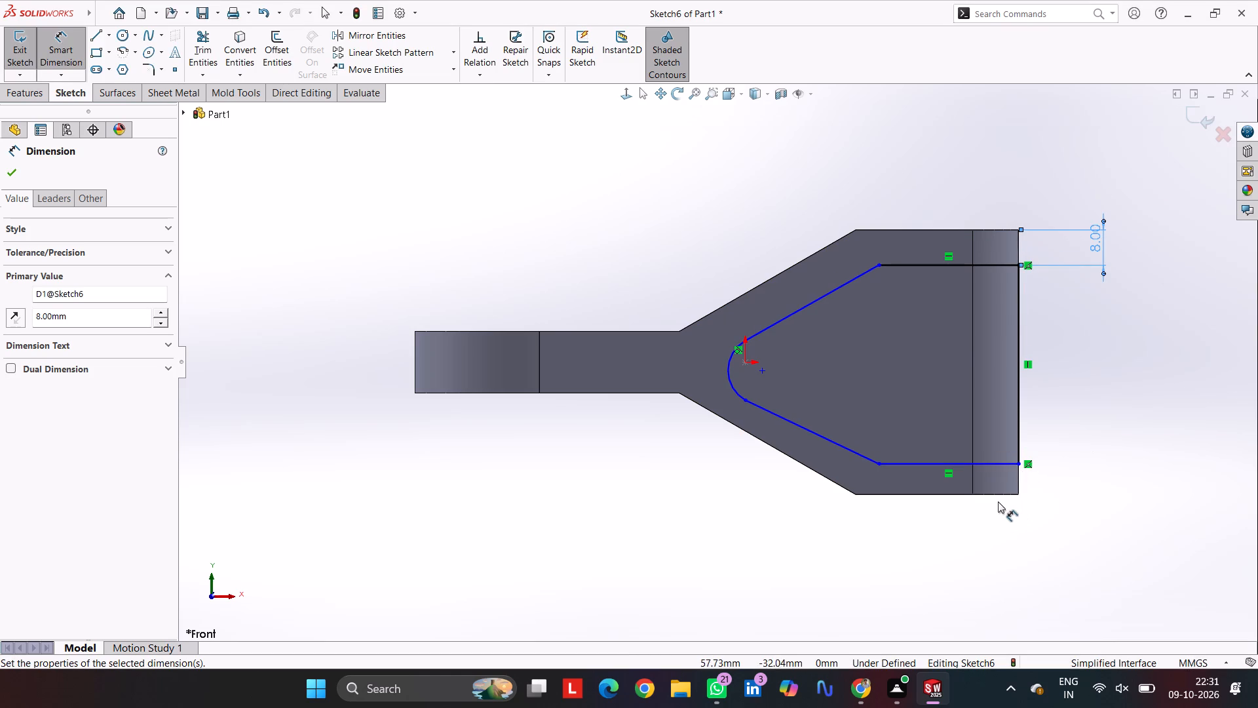
Dimension the new profile's lower horizontal line 8 mm from the part's lower edge.
left_click(997, 496)
left_click(990, 462)
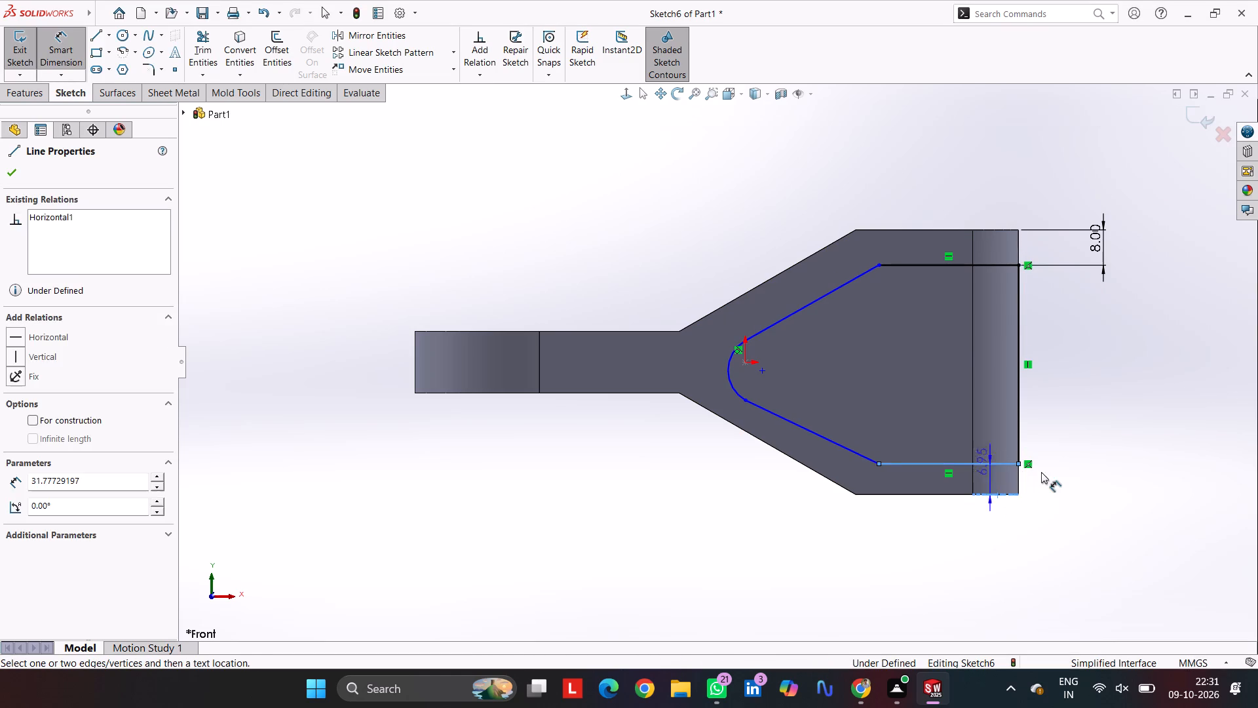
left_click(1052, 475)
key("8")
key("Return")
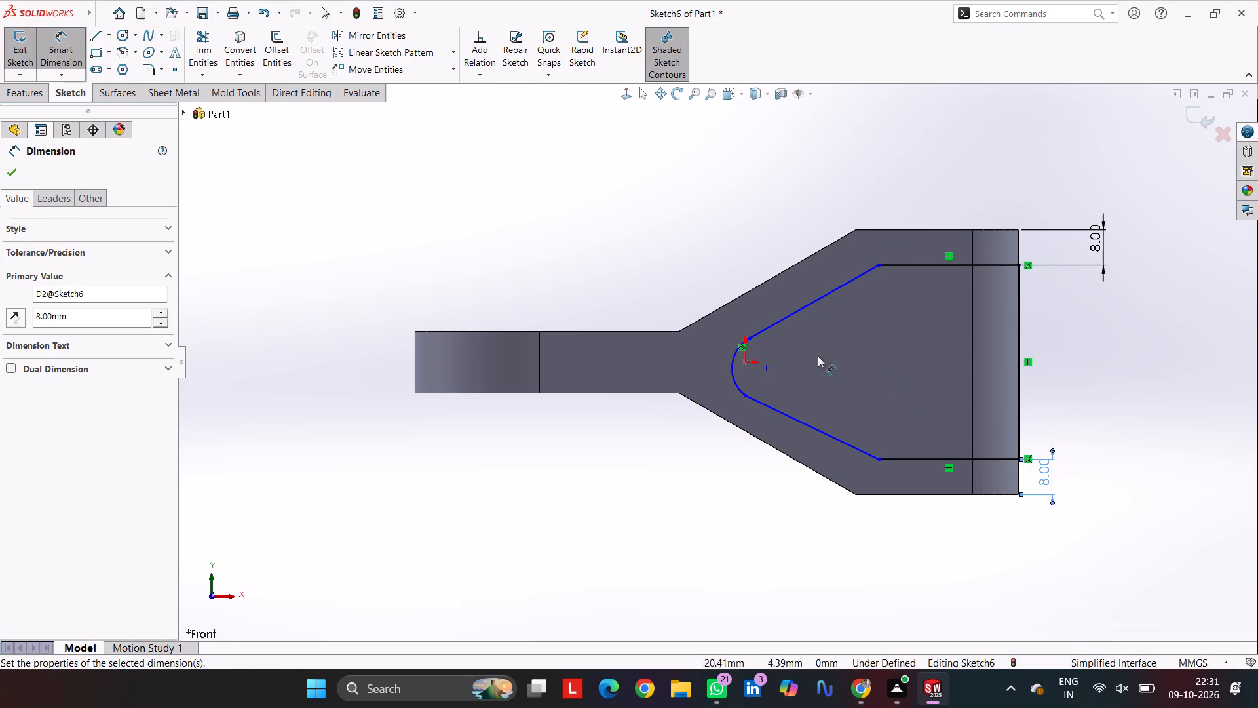
Dimension the arc at the profile's narrow end with a 10 mm radius.
left_click(731, 369)
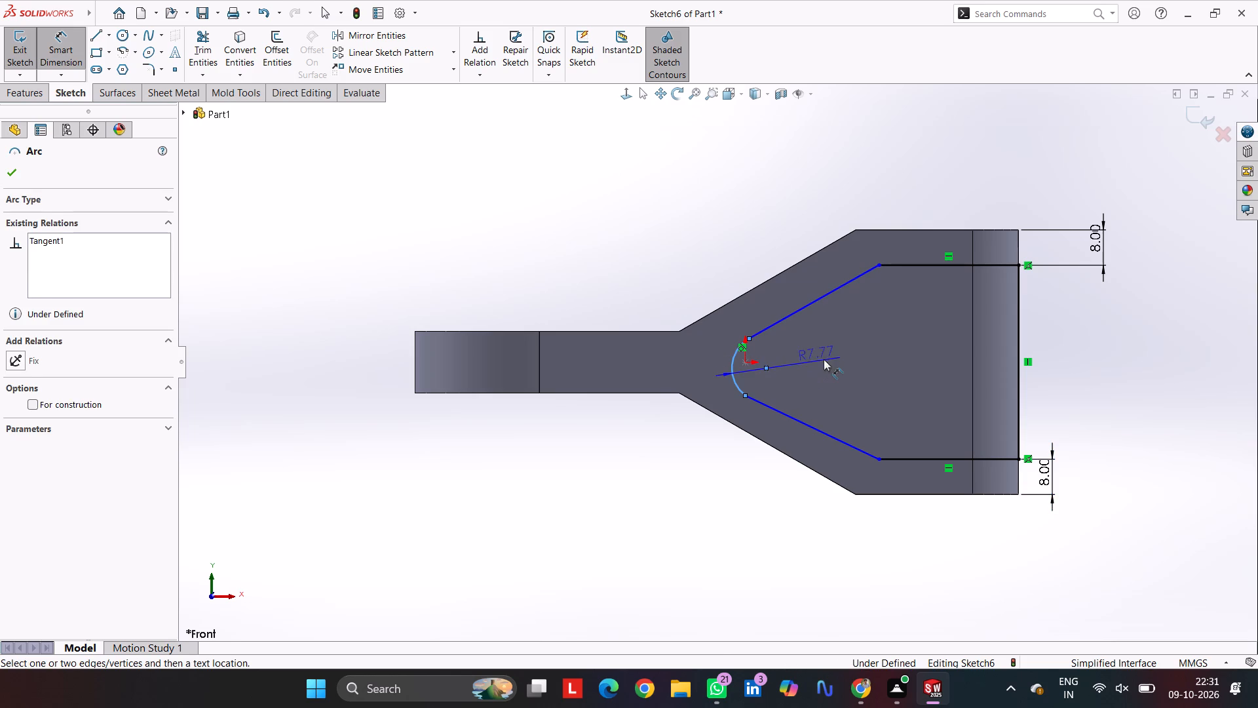
left_click(824, 359)
type("10")
key("Return")
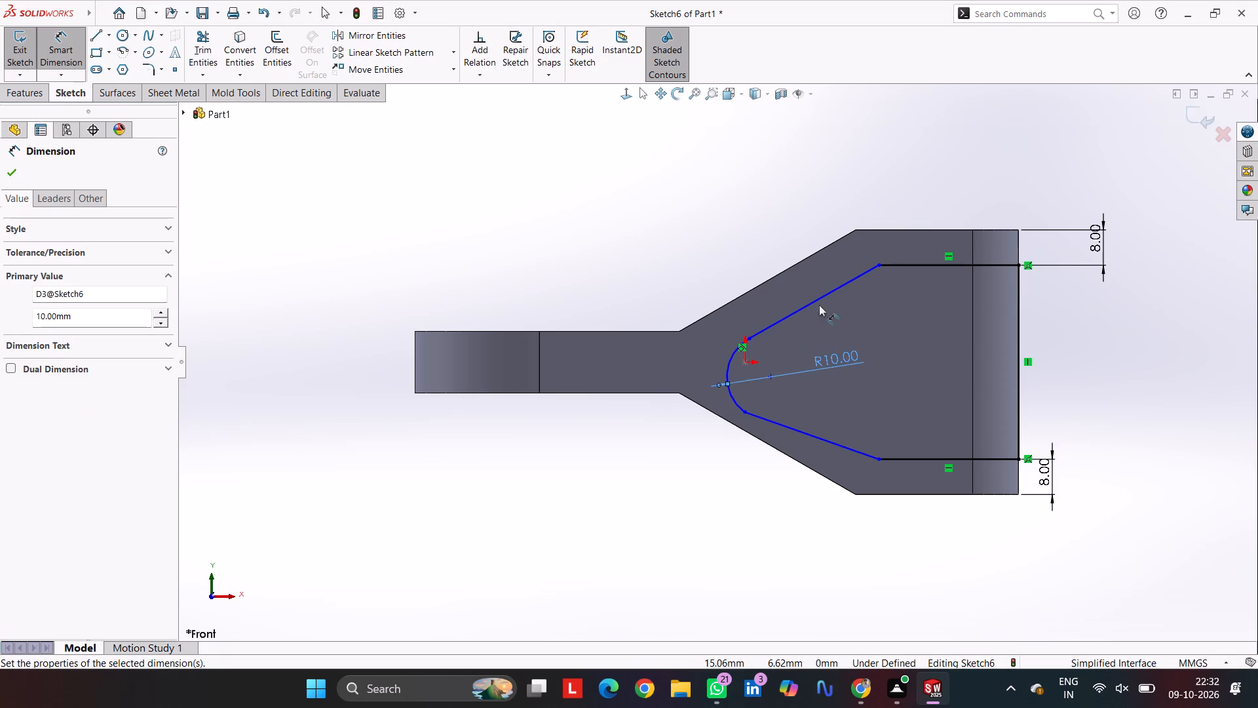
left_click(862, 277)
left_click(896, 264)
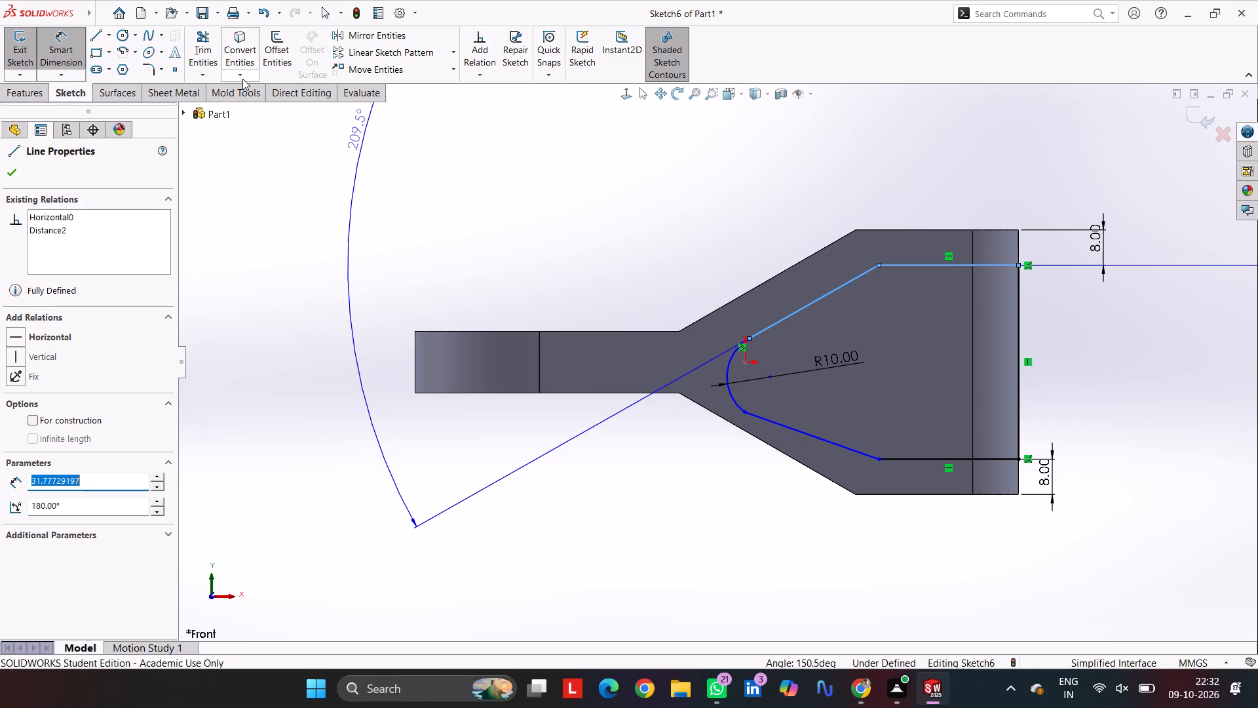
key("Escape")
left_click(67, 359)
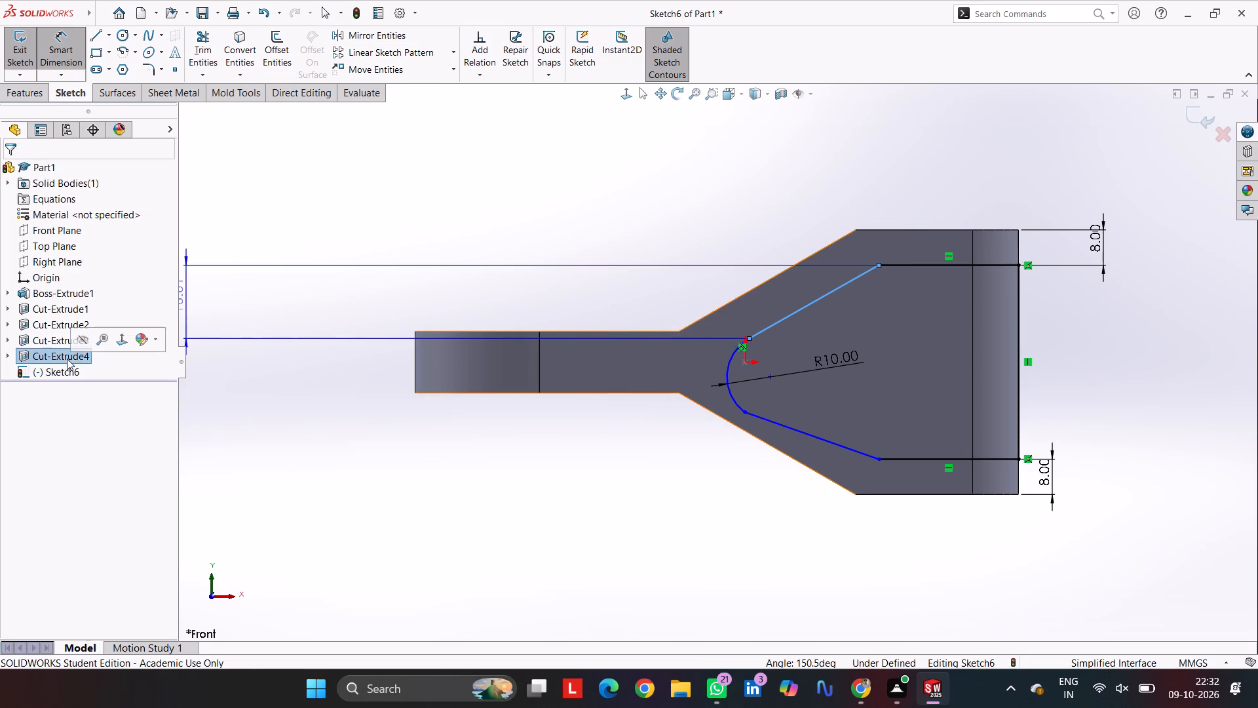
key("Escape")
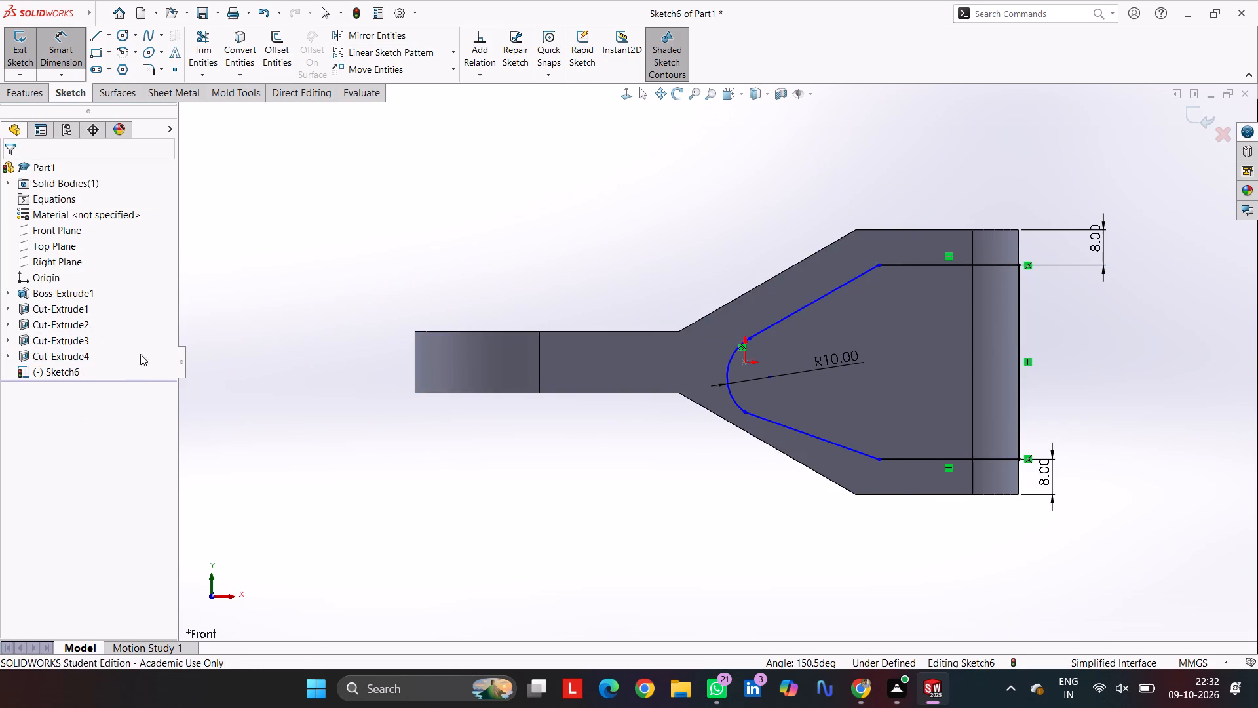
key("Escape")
Edit the sketch of Cut-Extrude4 and fillet the upper profile's corner between its lower horizontal and slanted lines with a 20 mm radius.
left_click(65, 358)
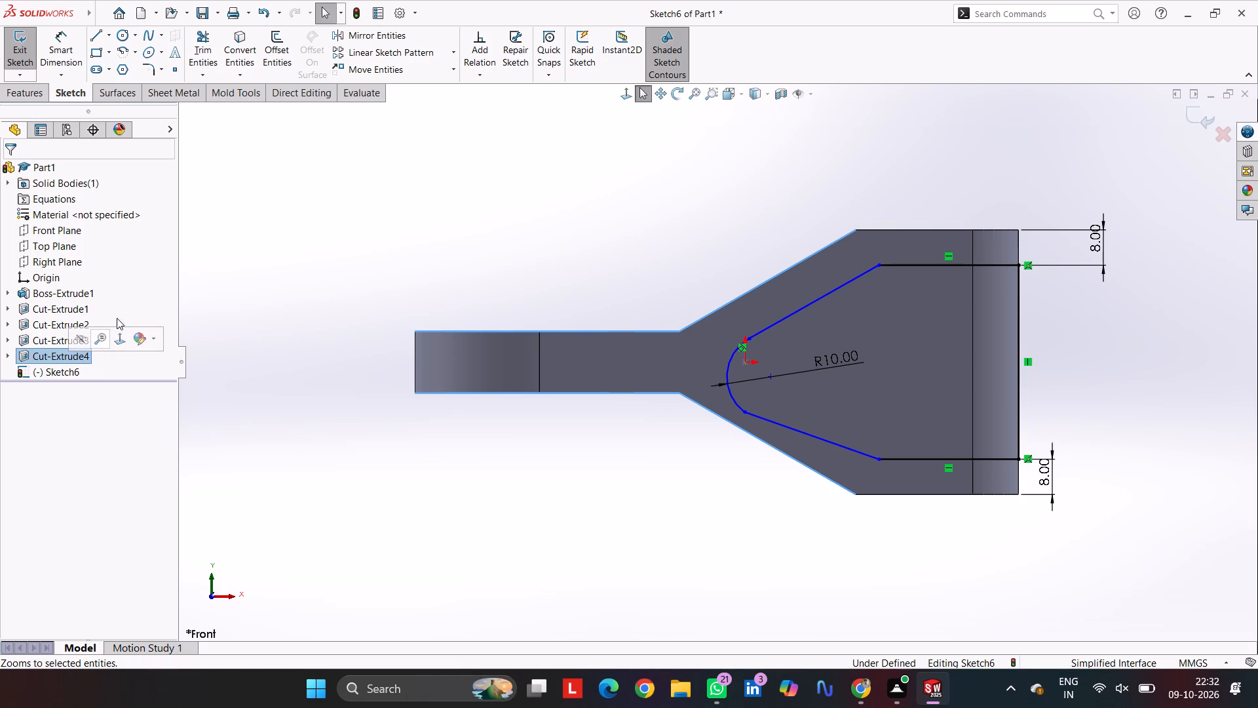
left_click(1187, 117)
left_click(64, 355)
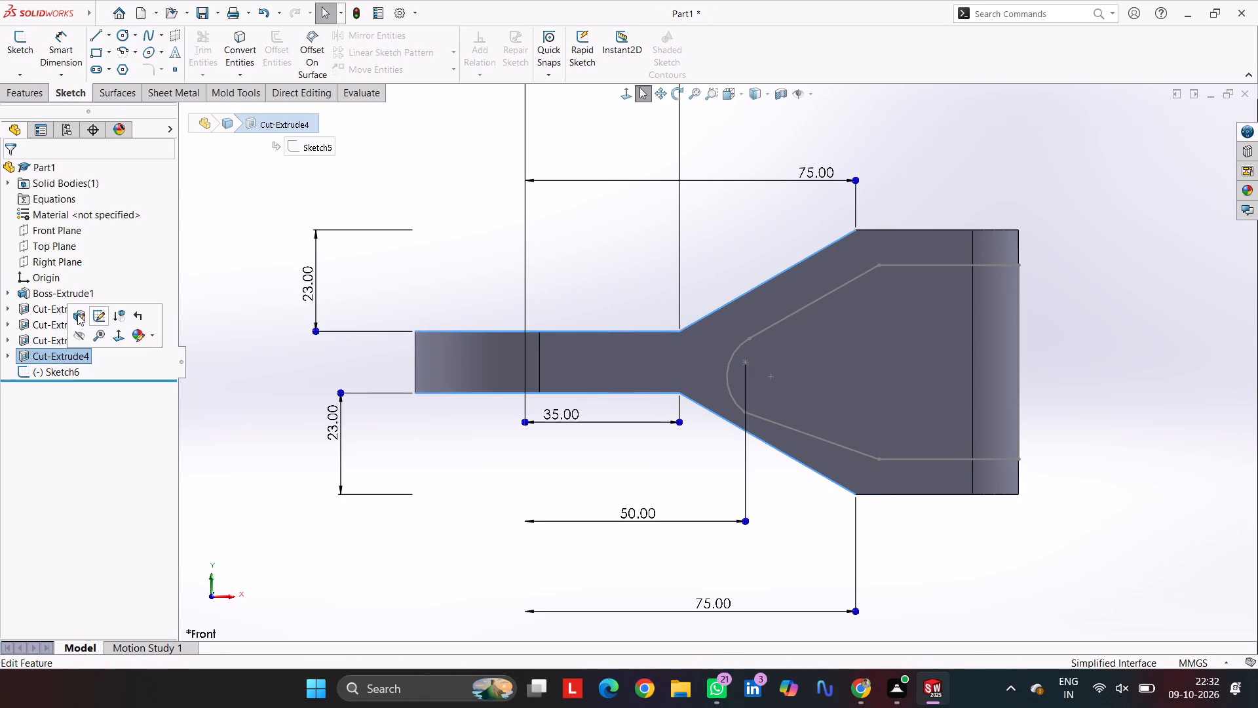
left_click(94, 316)
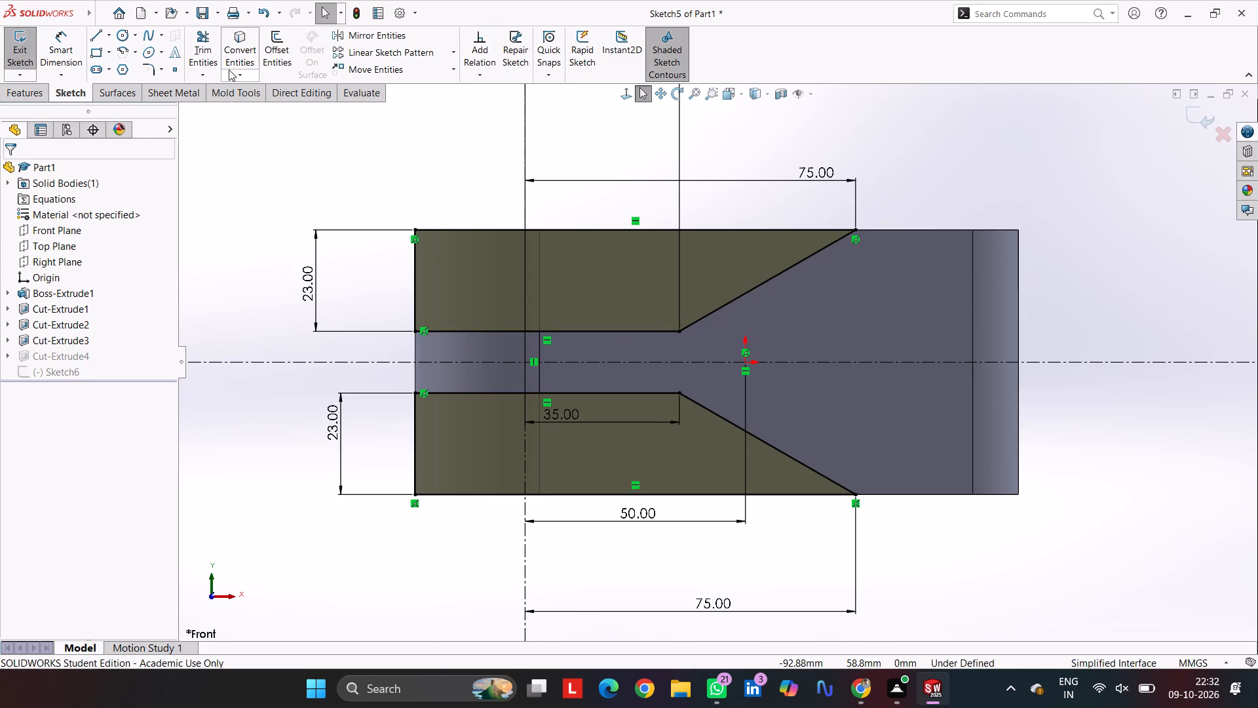
left_click(149, 68)
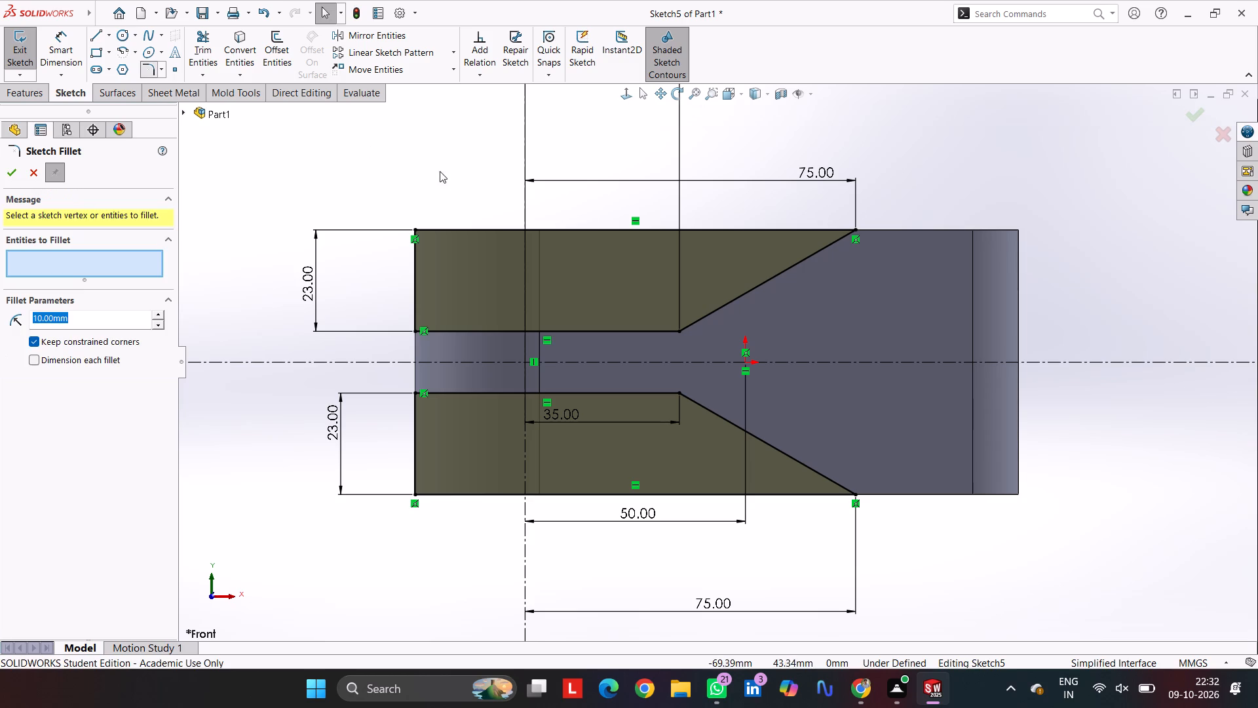
left_click(657, 328)
left_click(700, 321)
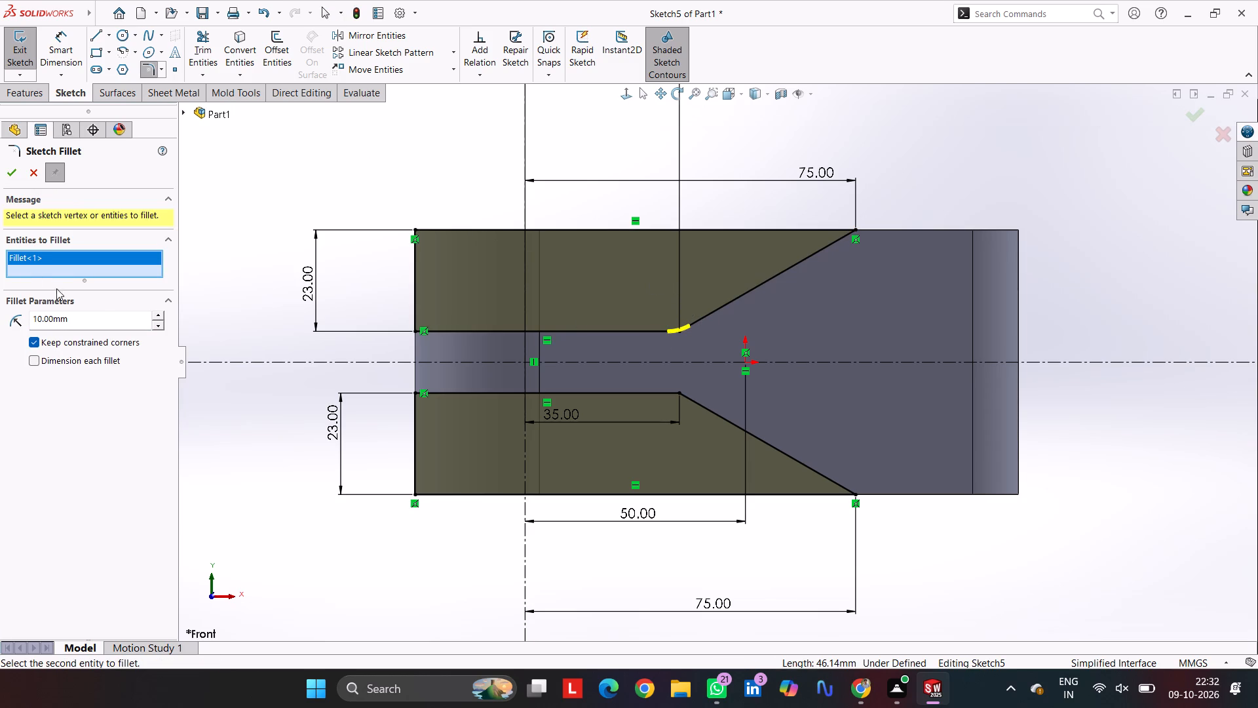
left_click_drag(98, 319, 0, 324)
type("20")
key("Return")
key("Return")
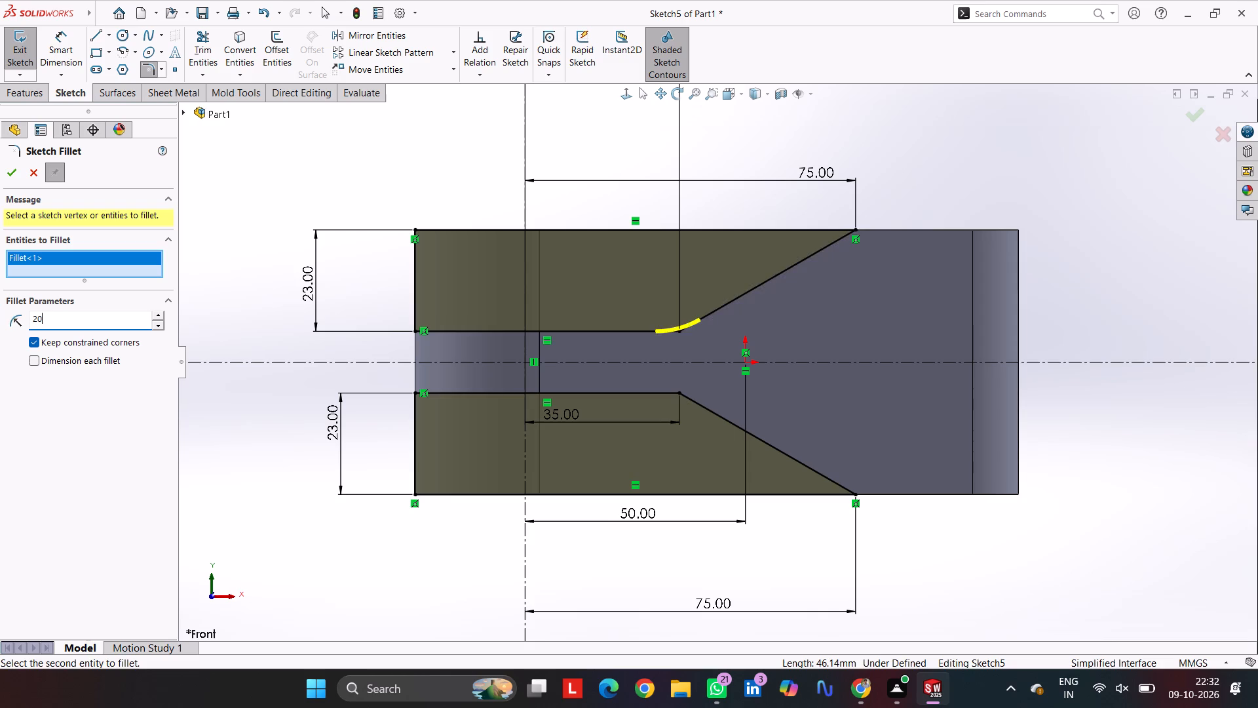
Fillet the matching corner of the lower cut profile with a 20 mm radius and exit the sketch.
left_click(652, 390)
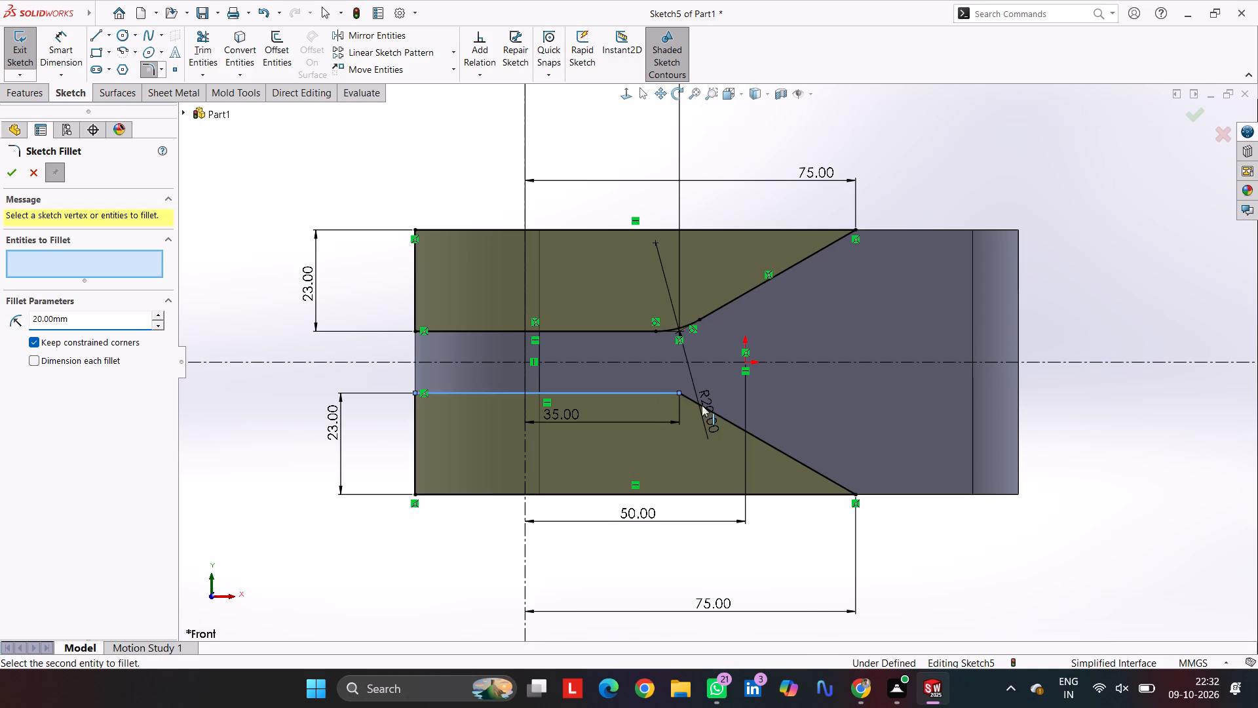
left_click(713, 411)
key("Return")
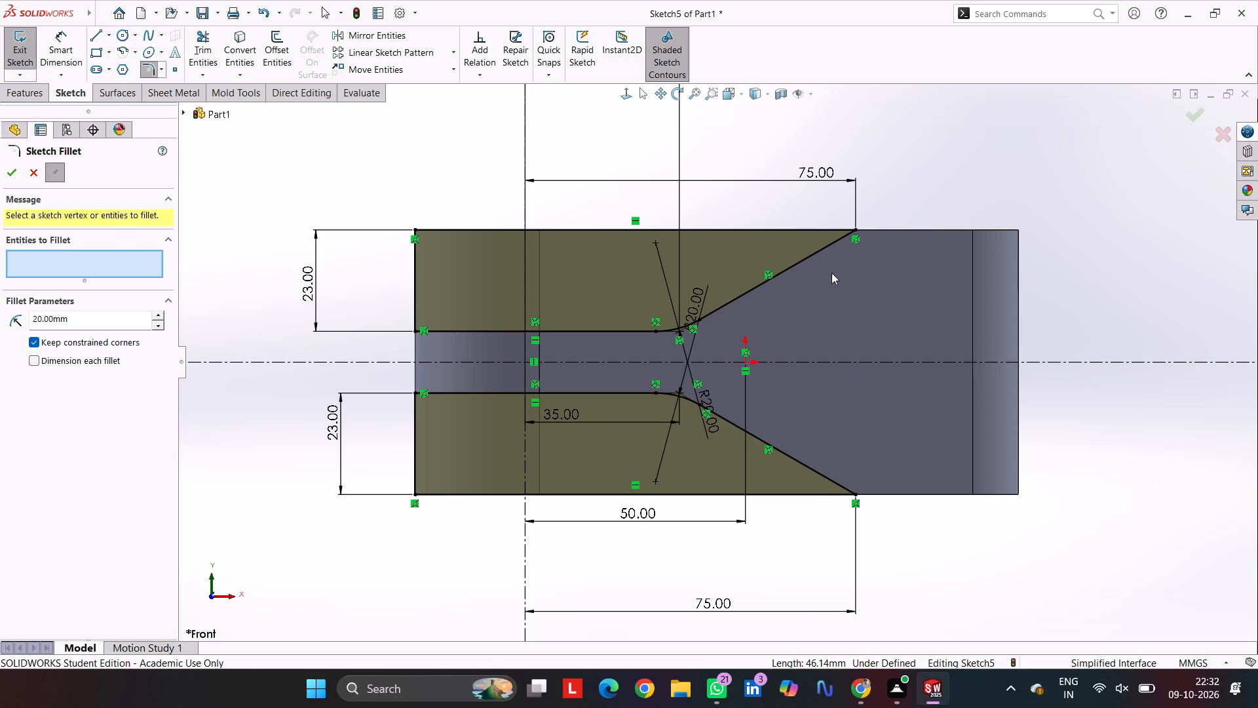
left_click(834, 243)
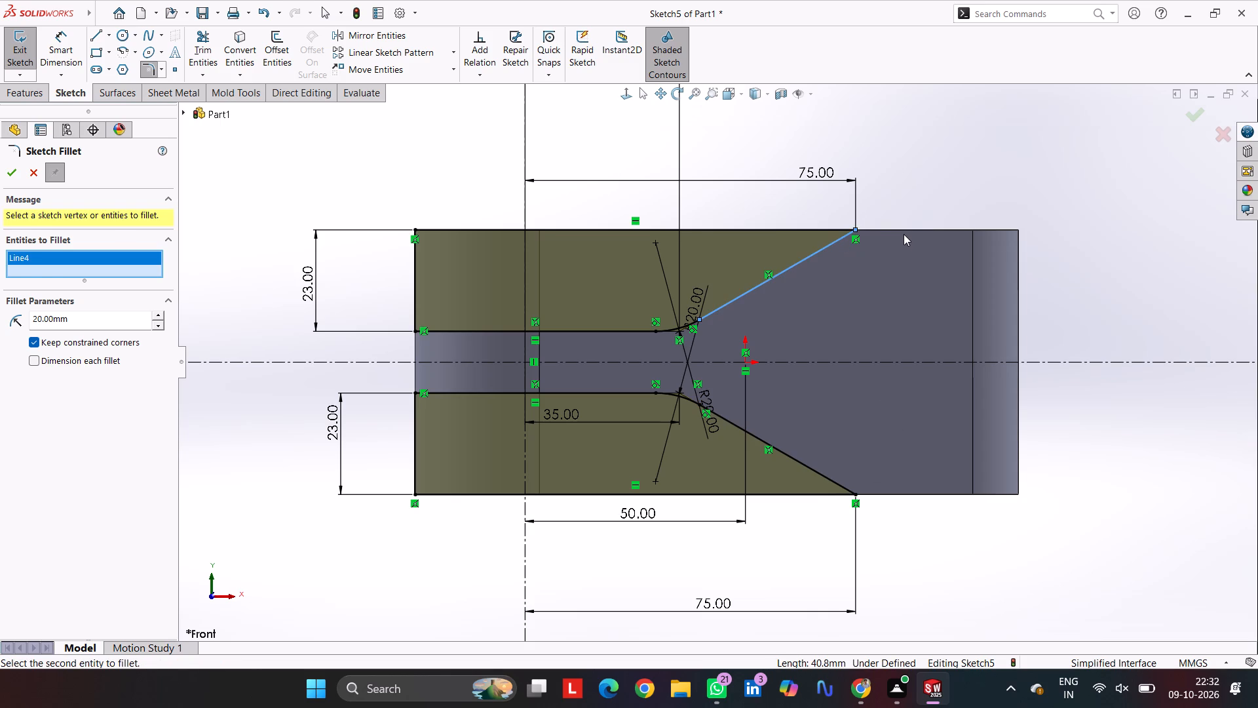
key("Escape")
key("Escape")
key("Escape")
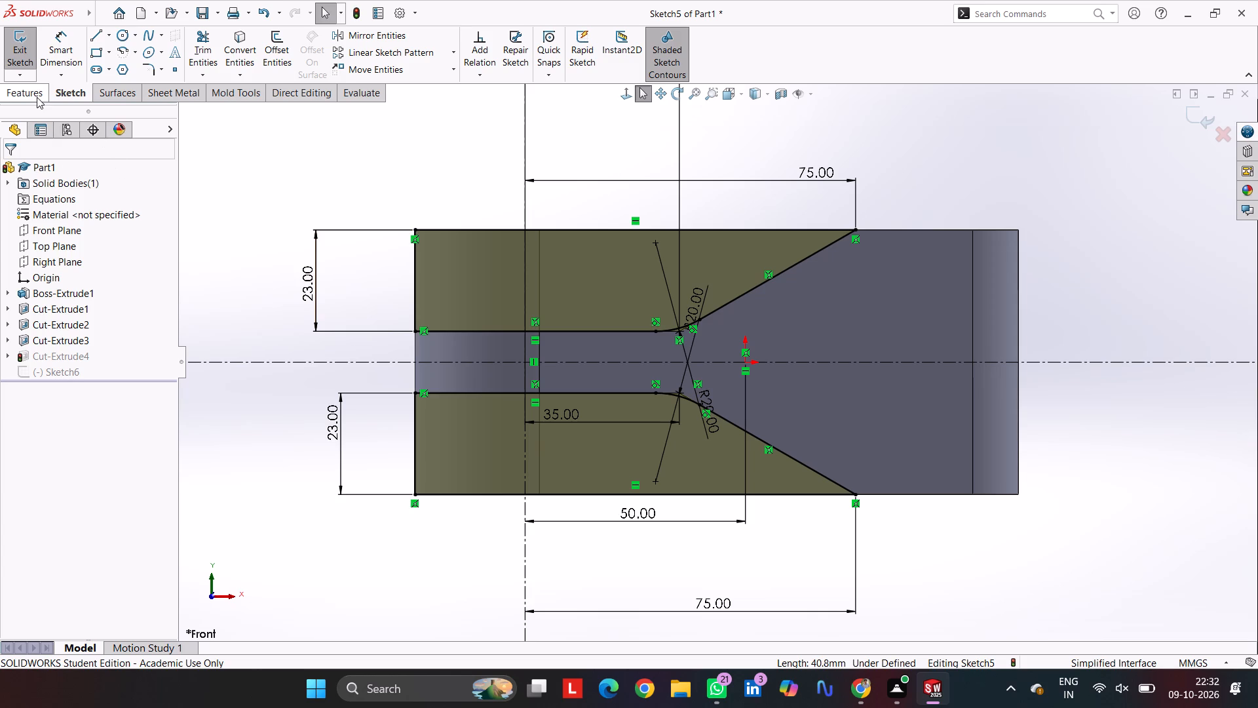
left_click(1196, 105)
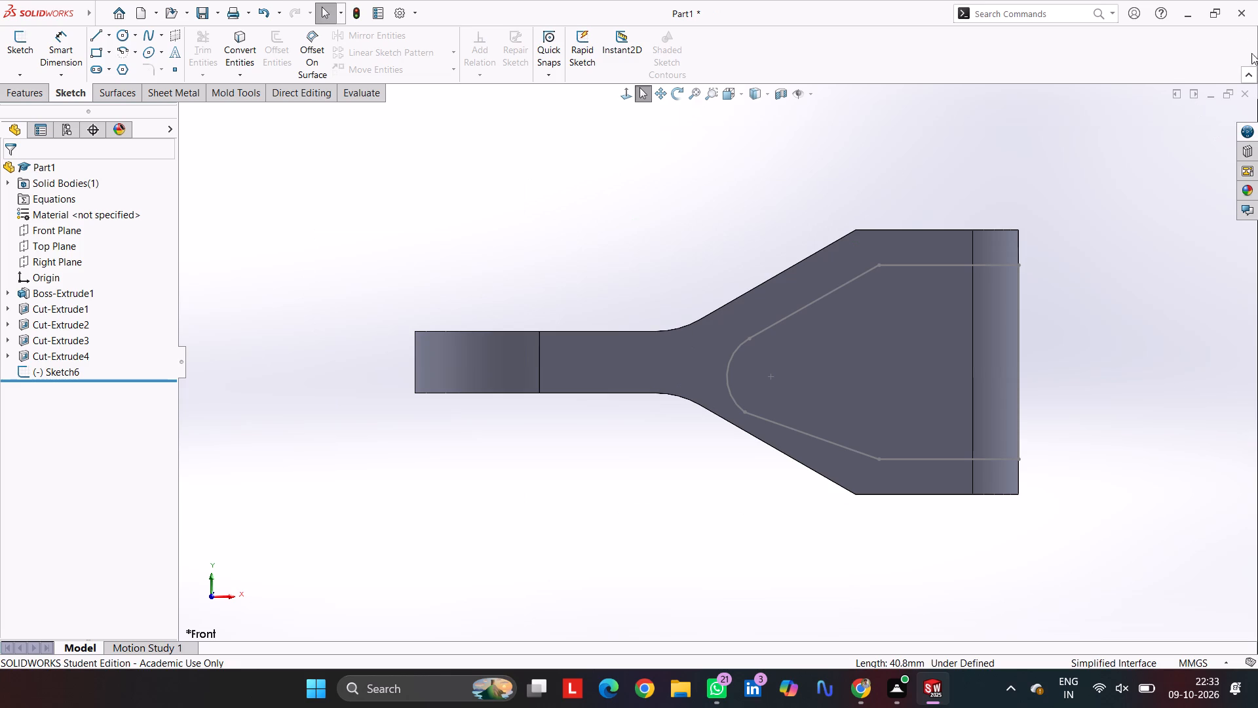
Reopen Sketch6, the slot profile in the tall end, for editing.
middle_click_drag(795, 199, 800, 328)
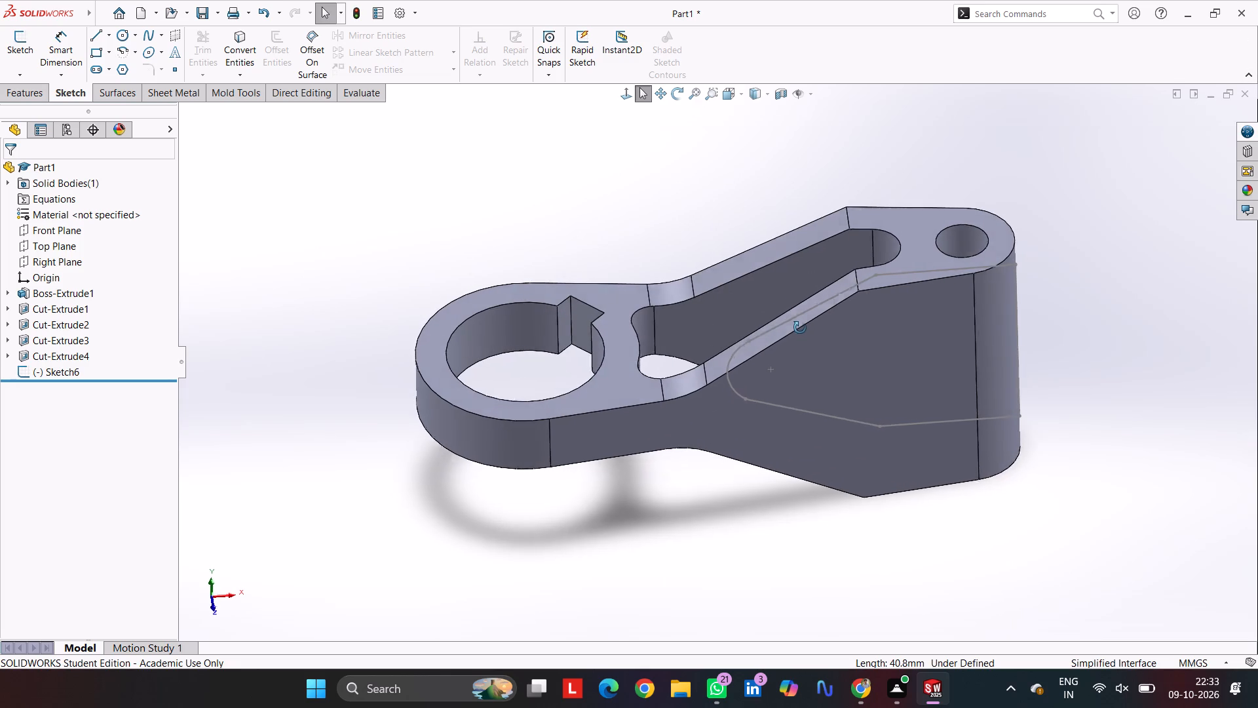
middle_click_drag(800, 328, 797, 275)
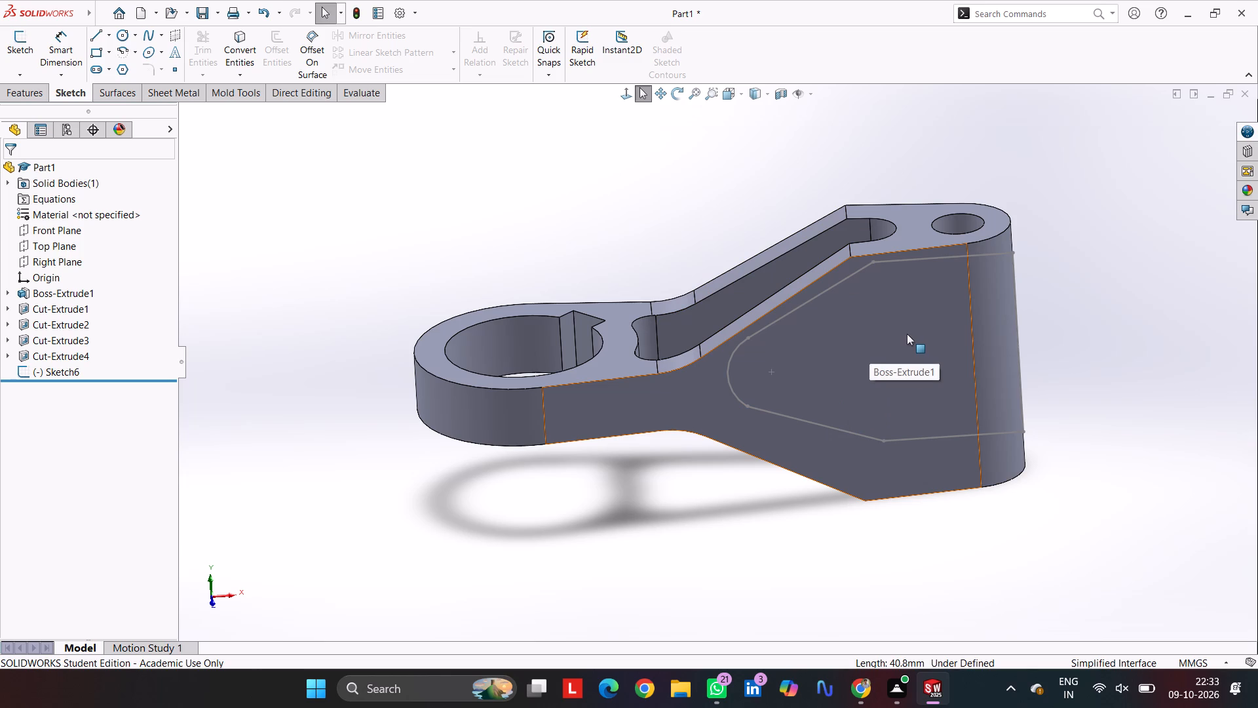
left_click(46, 373)
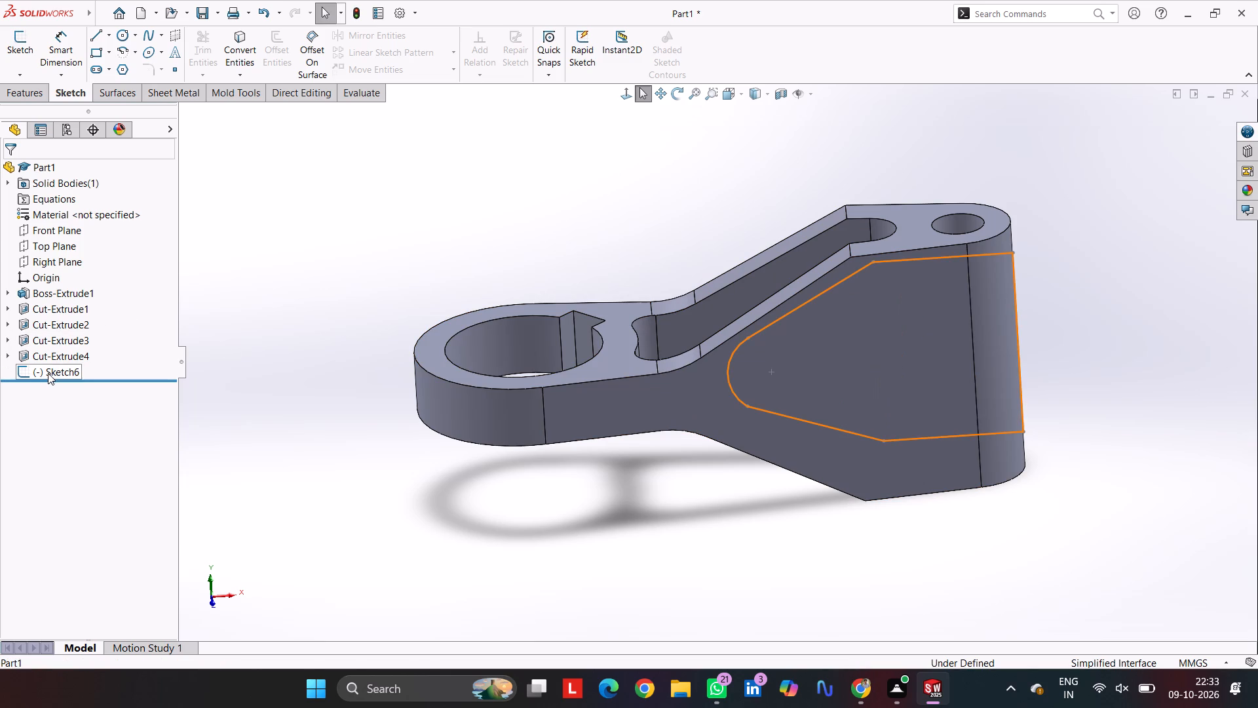
left_click(63, 326)
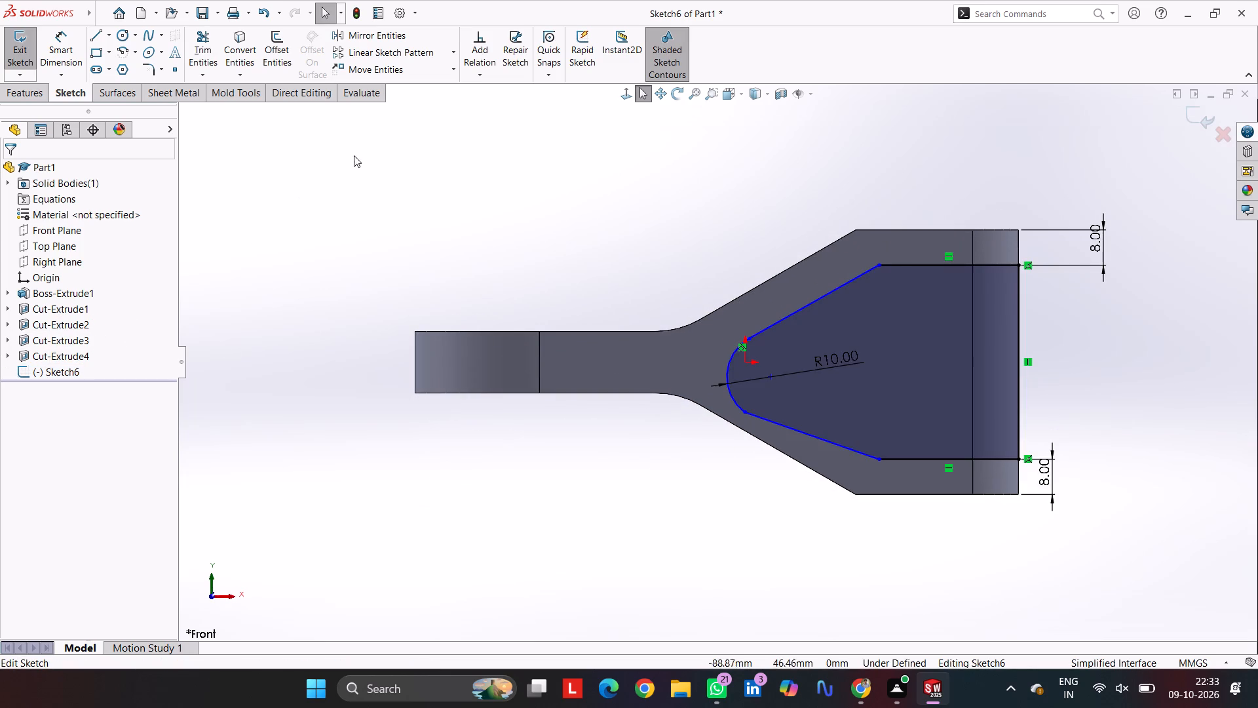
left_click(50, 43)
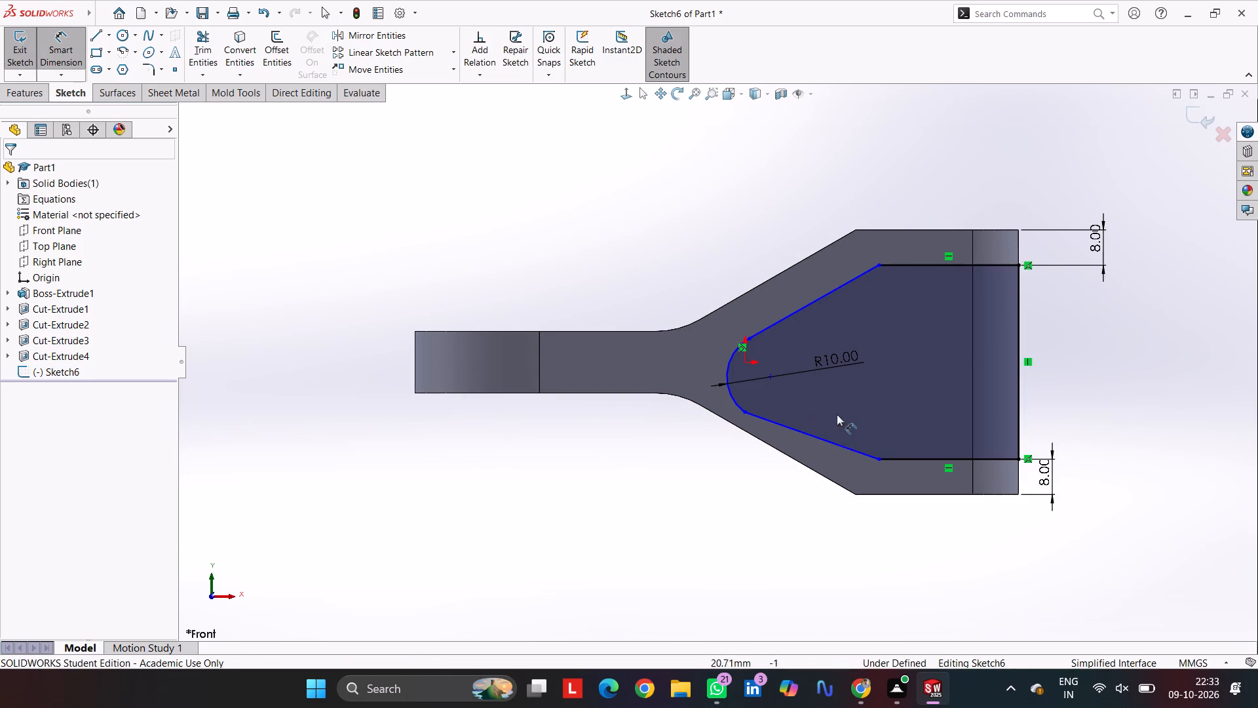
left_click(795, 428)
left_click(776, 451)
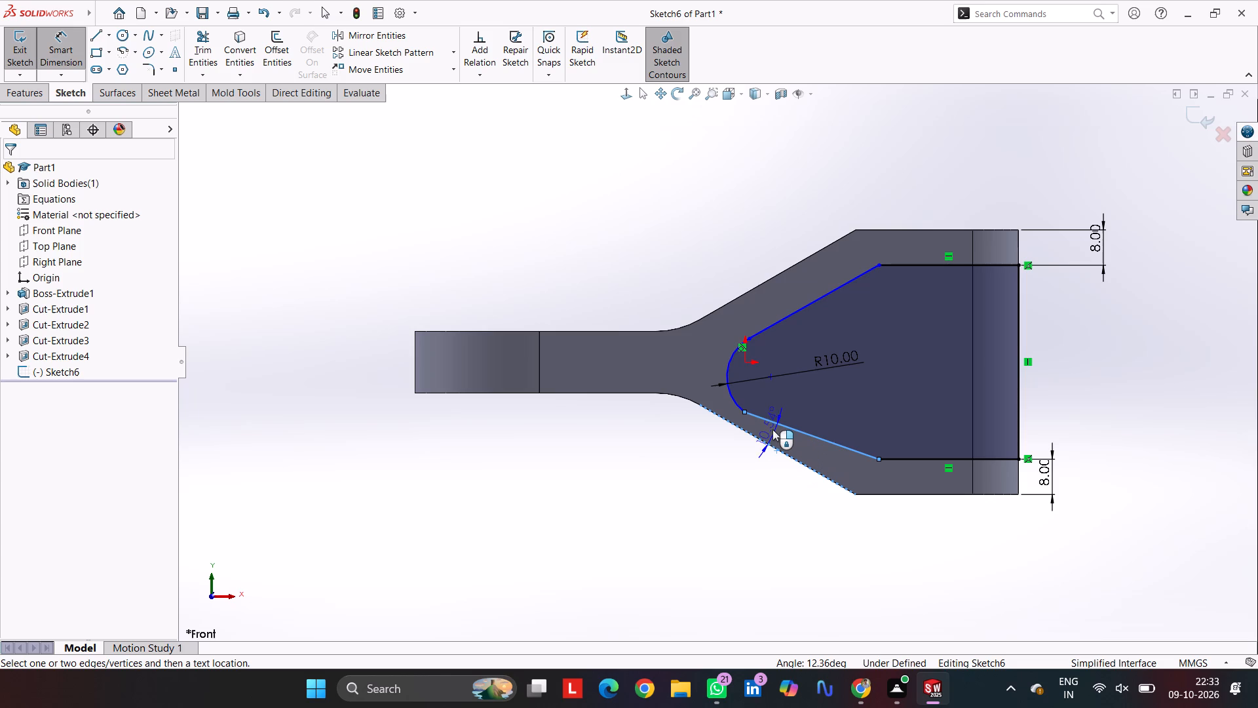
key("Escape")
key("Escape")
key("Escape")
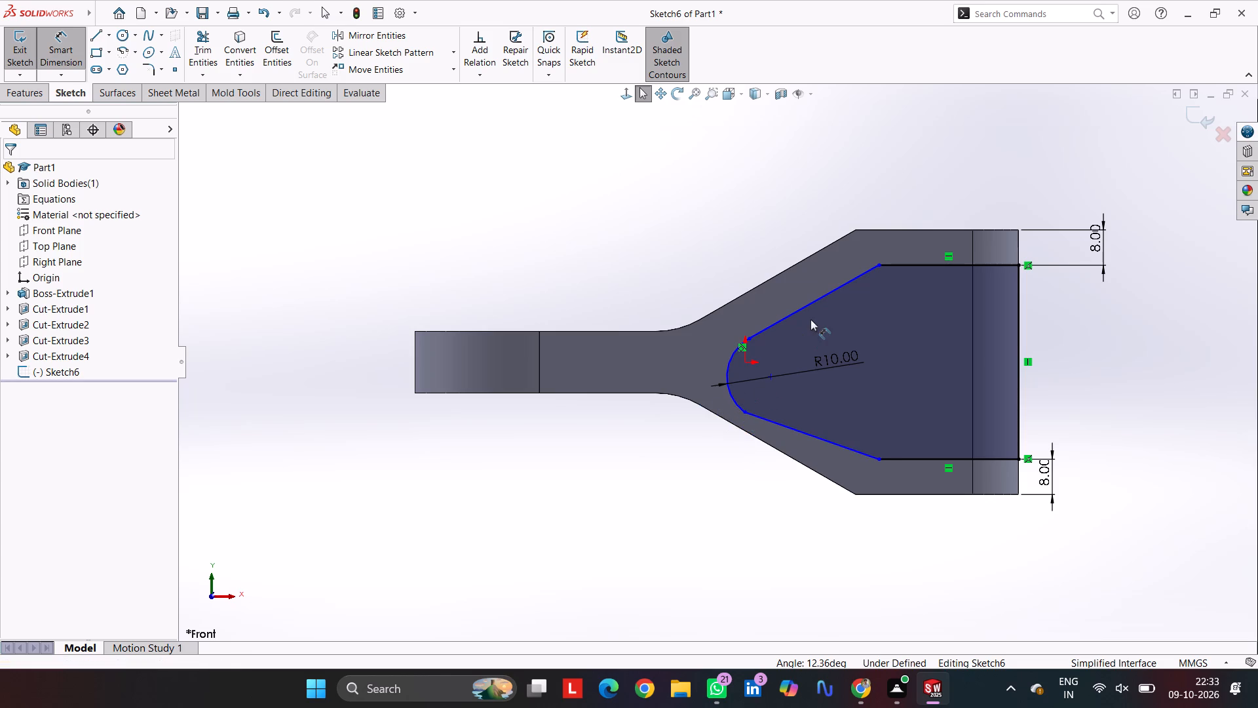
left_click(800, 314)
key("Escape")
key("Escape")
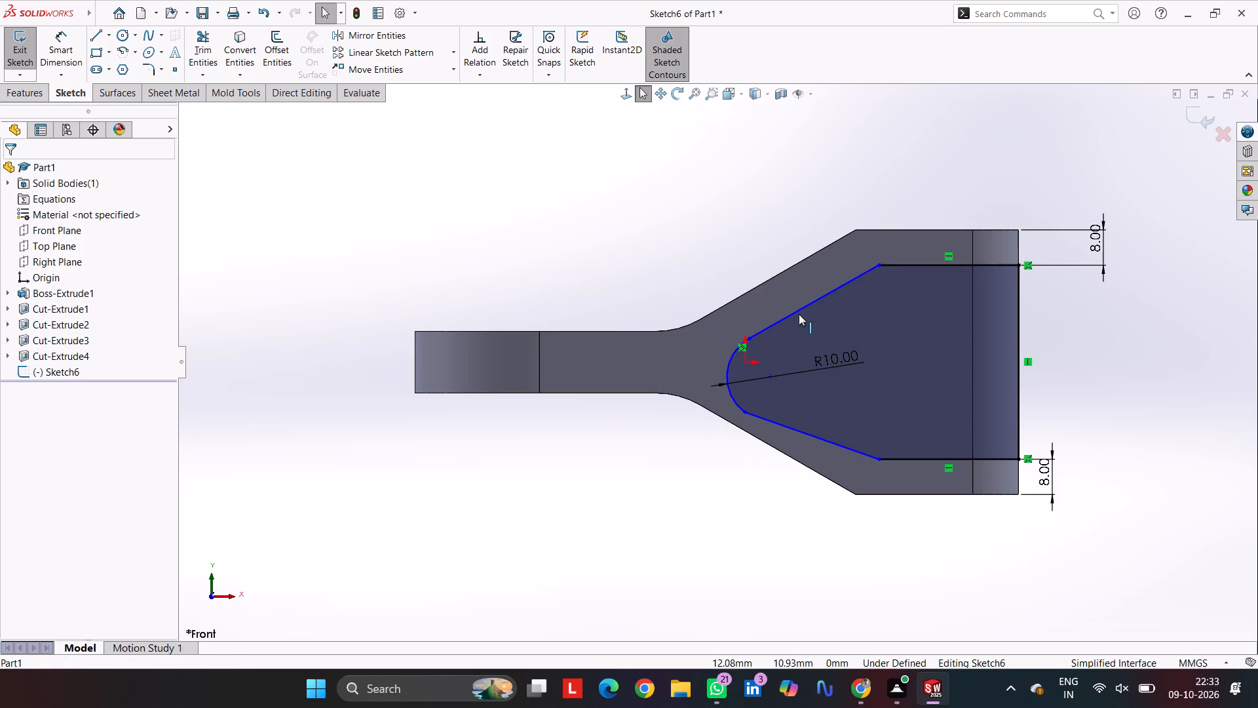
Make the slot profile's upper and lower slanted lines parallel to the part's adjacent slanted edges.
left_click(799, 314)
left_click(758, 283, "ctrl")
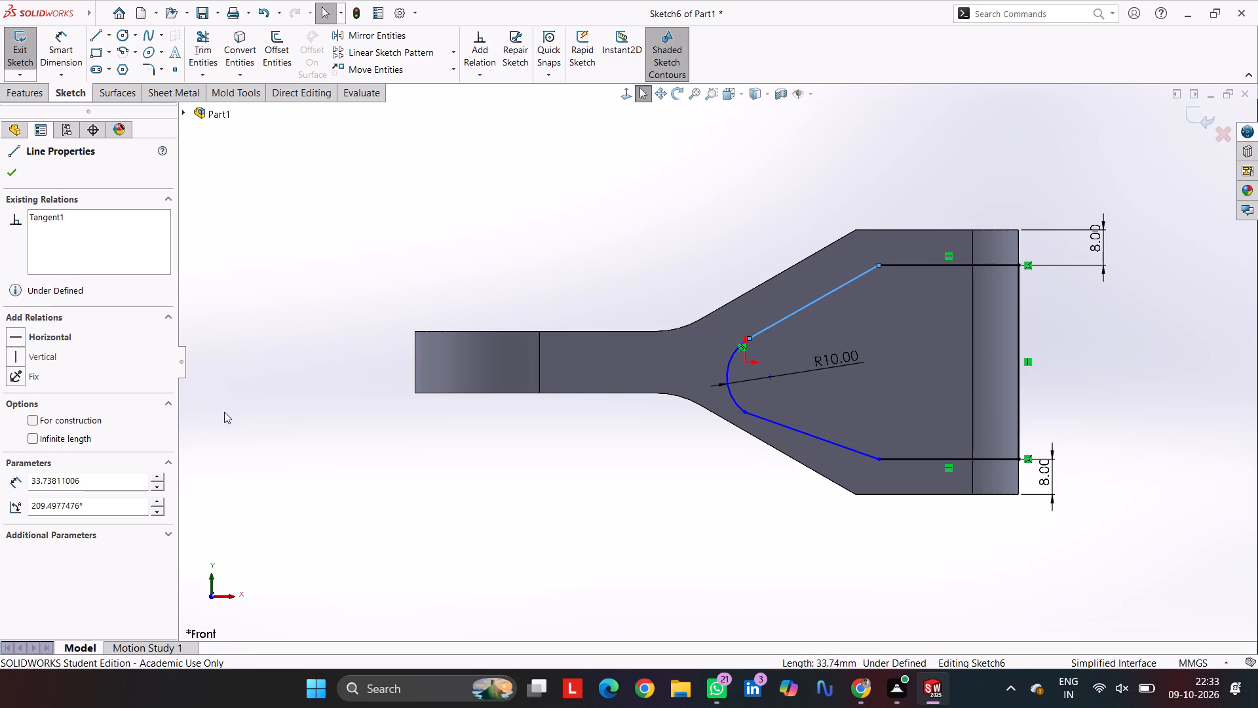
left_click(769, 280, "ctrl")
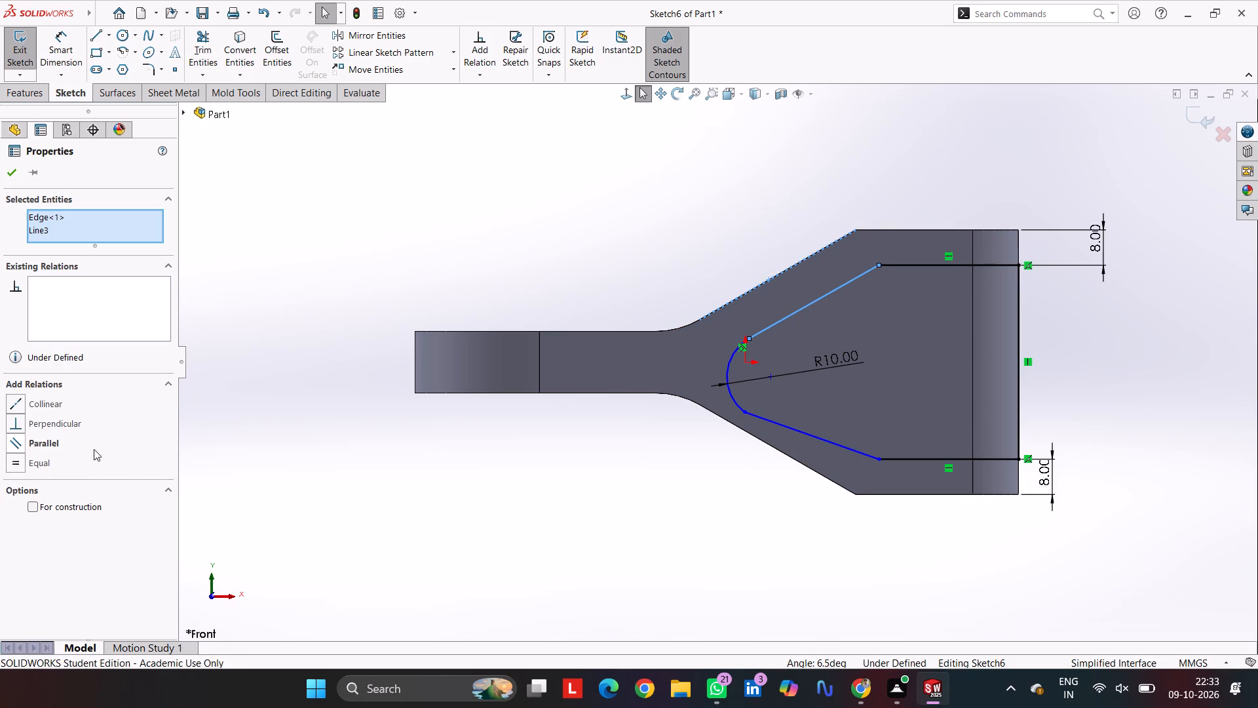
left_click(46, 446)
left_click(535, 494)
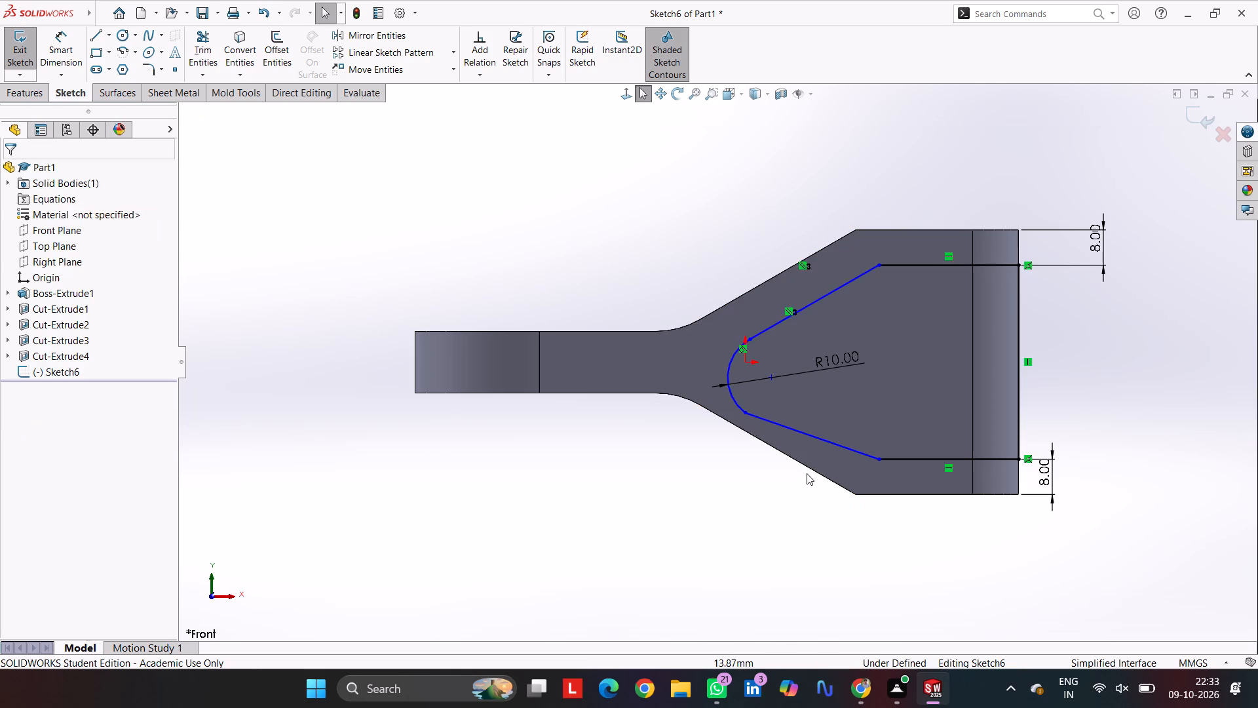
left_click(808, 465)
left_click(820, 438, "ctrl")
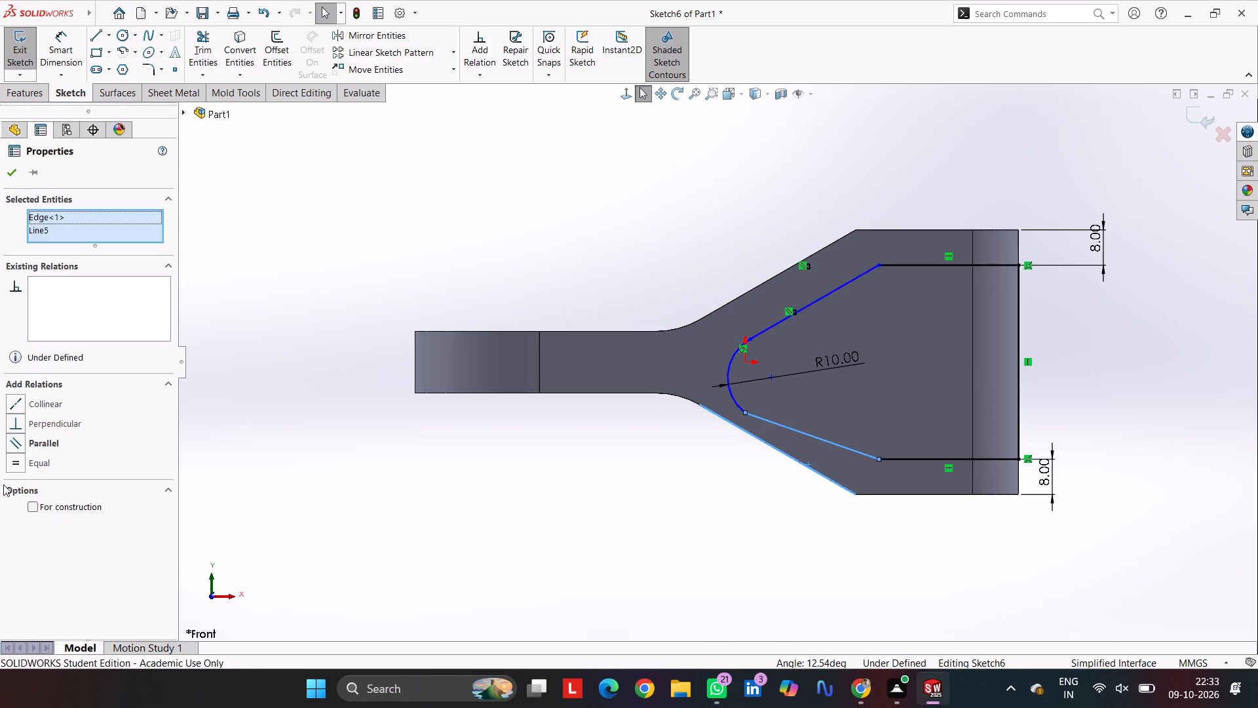
left_click(29, 439)
Dimension the upper slanted line 8 mm from the part's upper slanted edge.
left_click(72, 55)
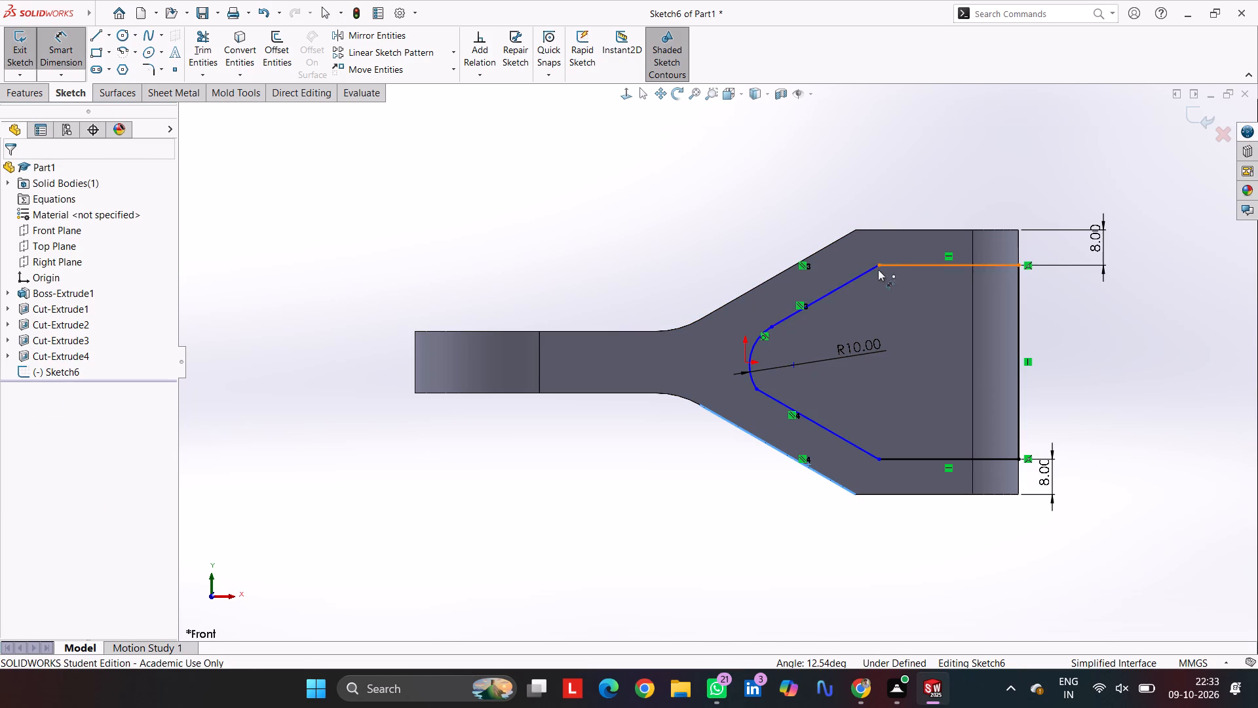
left_click(843, 289)
left_click(781, 273)
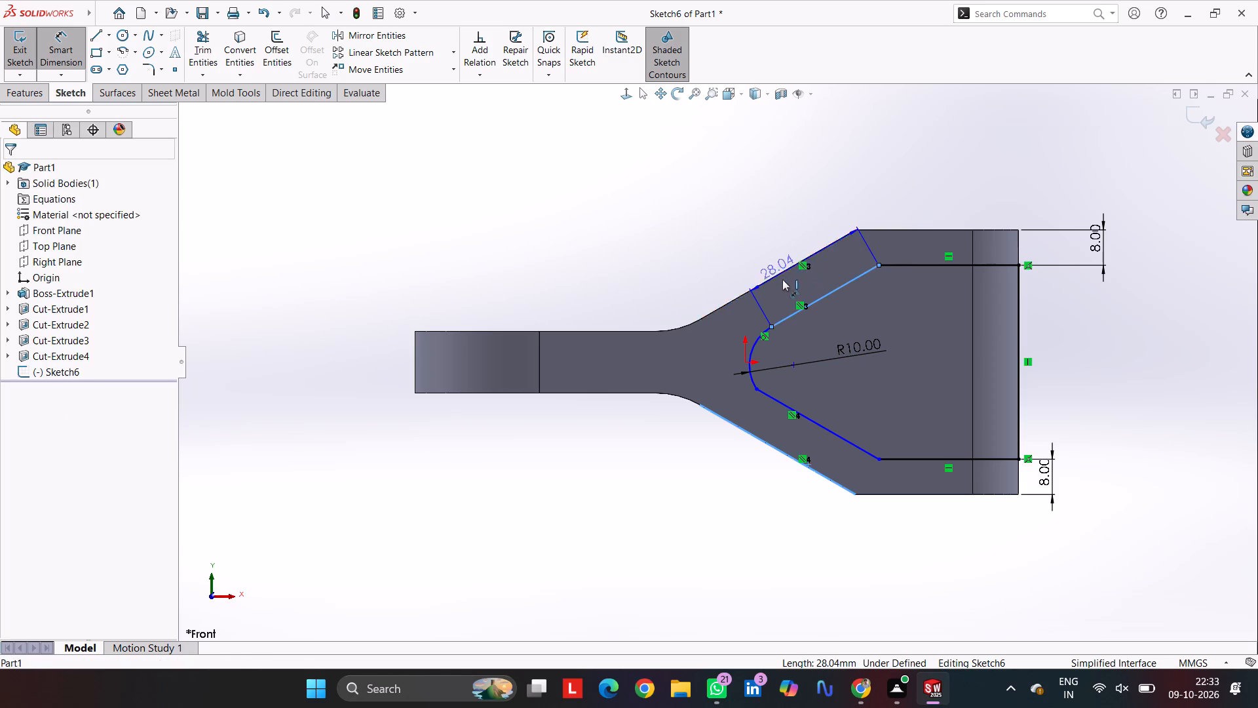
left_click(782, 296)
key("8")
key("Return")
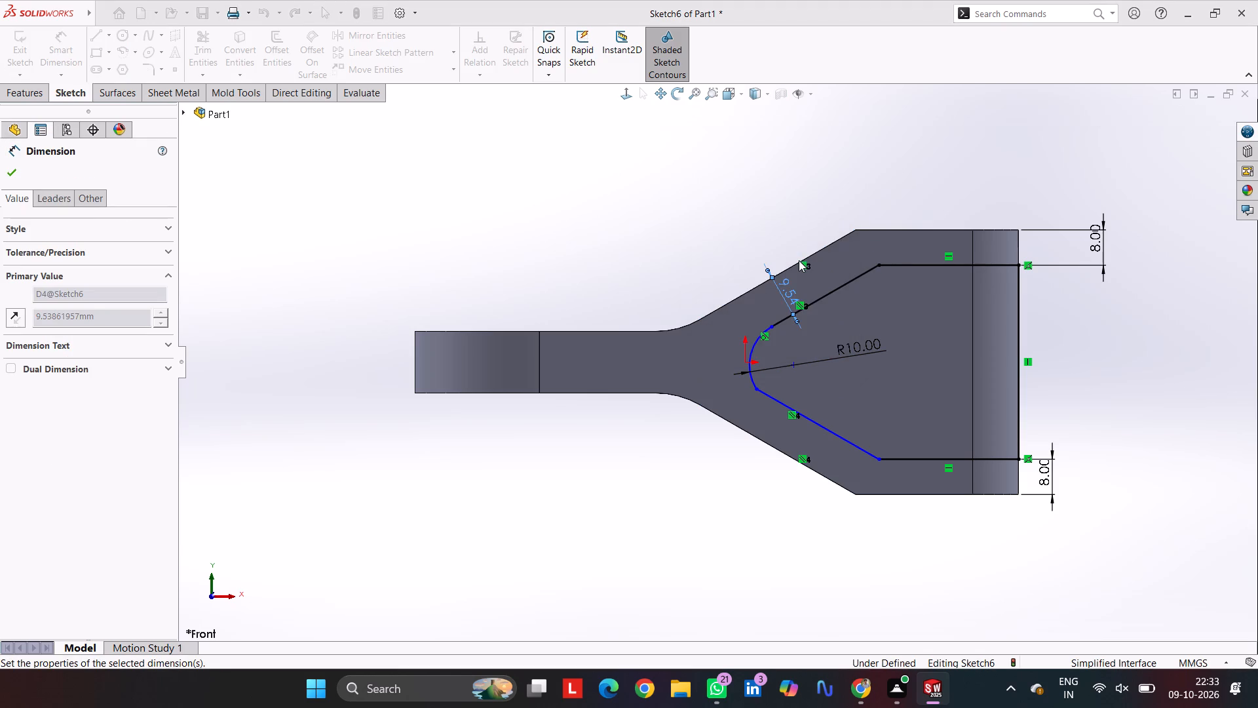
Dimension the lower slanted line 8 mm from the part's lower slanted edge.
left_click(822, 429)
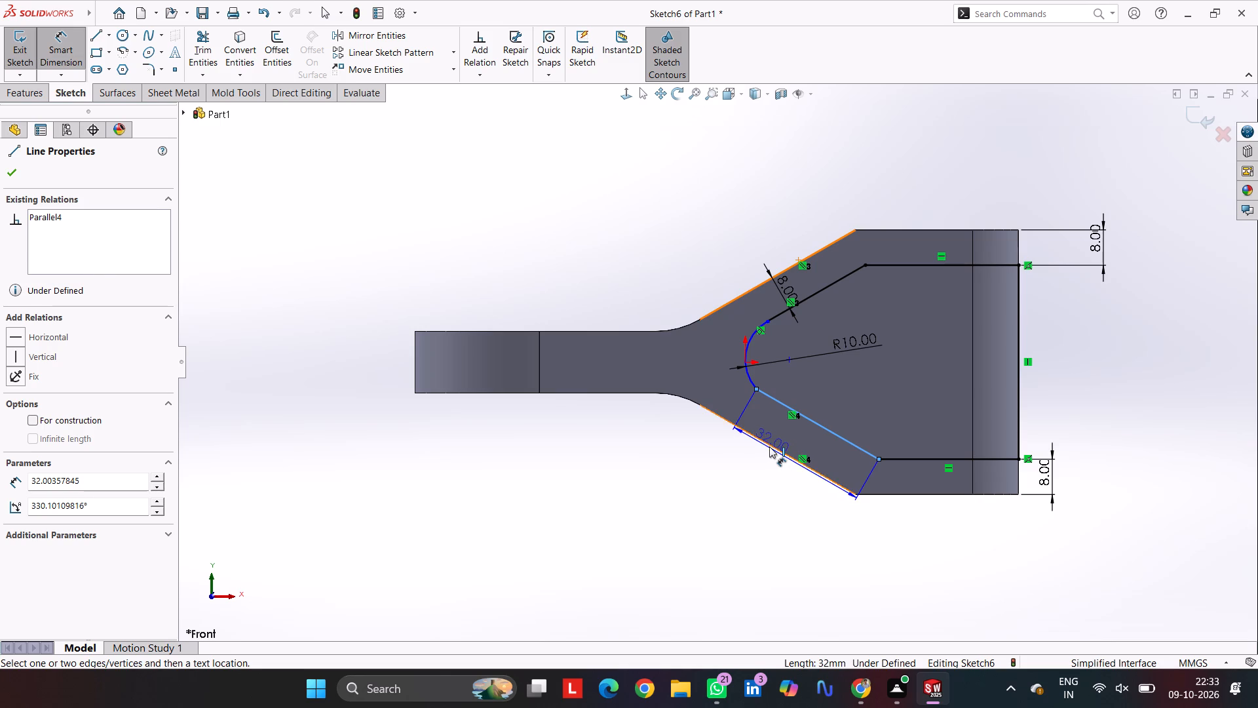
left_click(769, 446)
left_click(788, 427)
key("8")
key("Return")
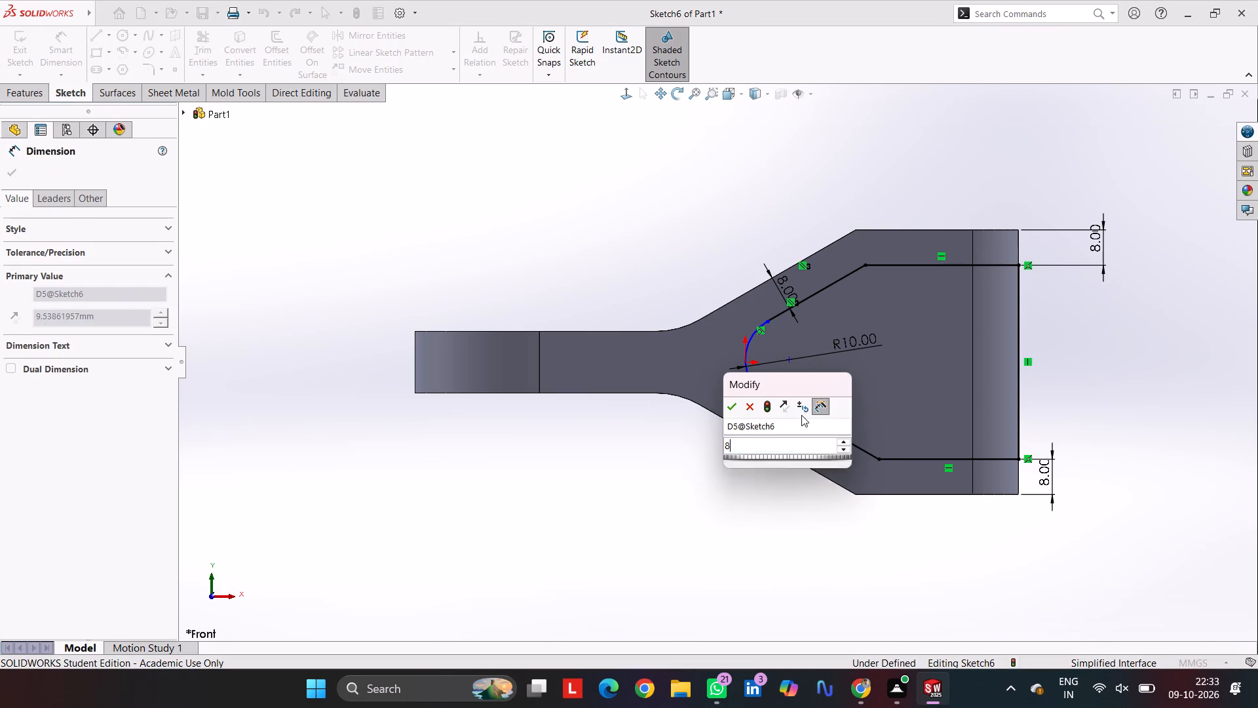
key("Escape")
key("Escape")
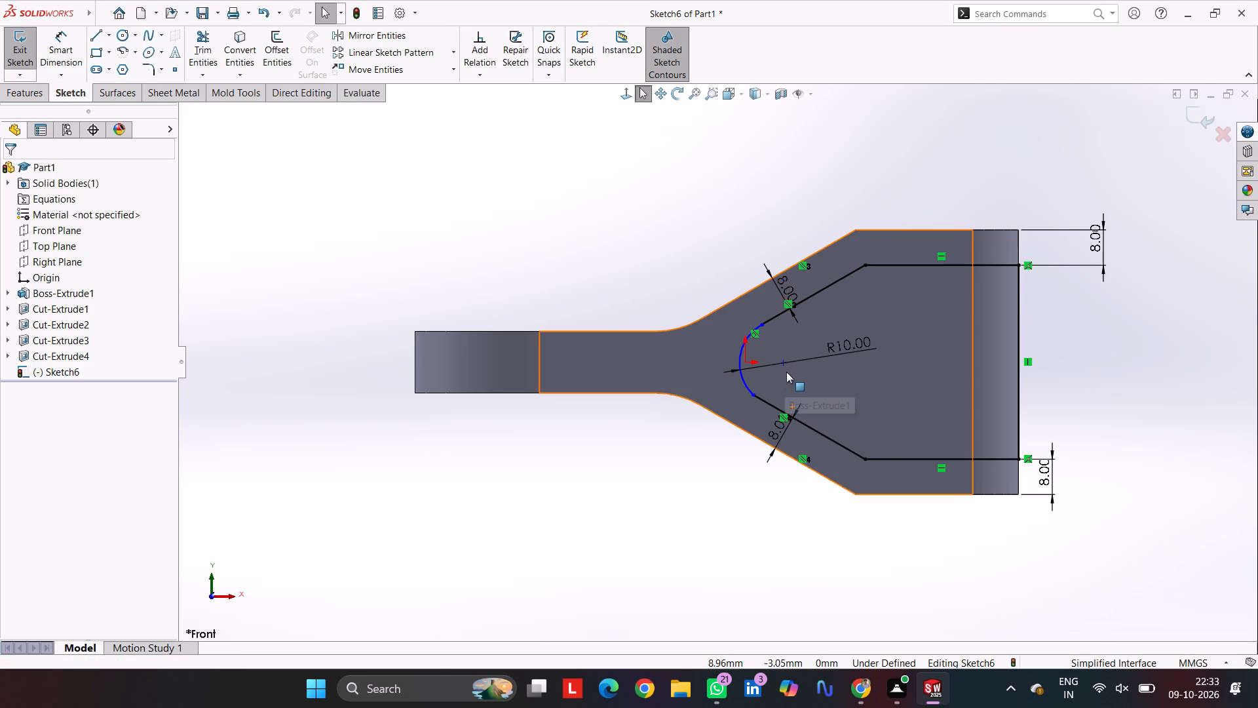
key("Escape")
key("Escape")
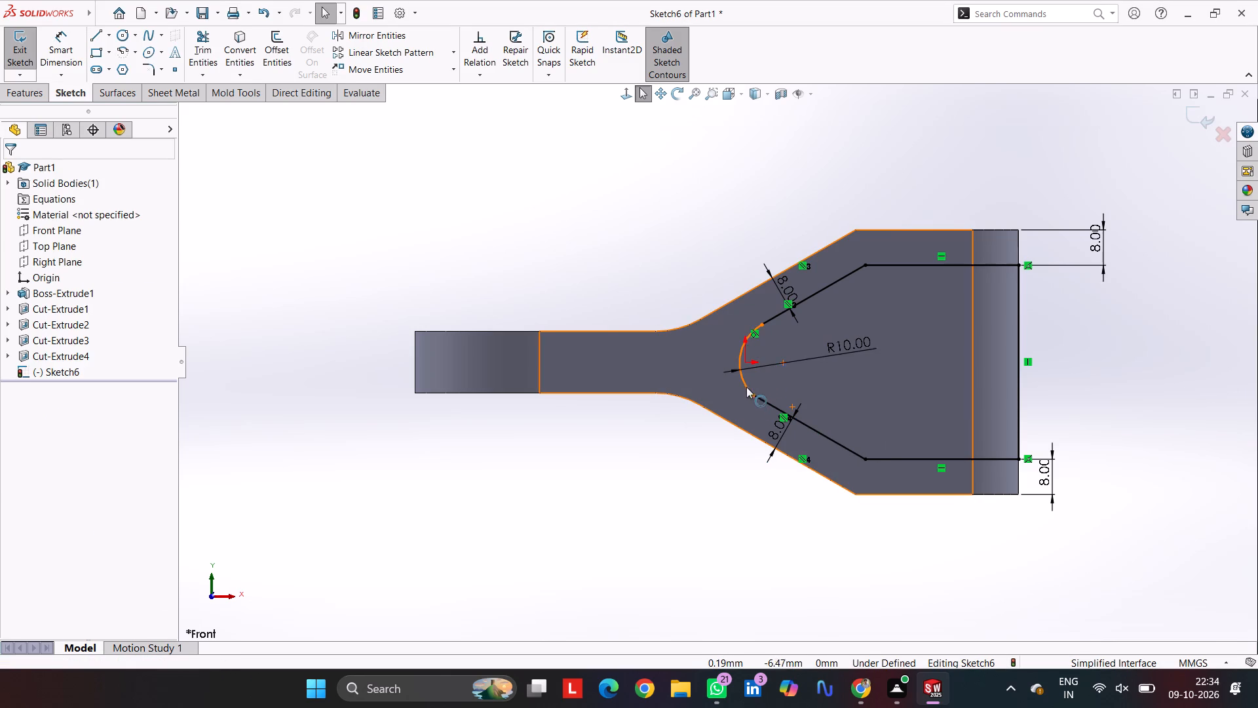
Make the arc at the profile's narrow end tangent to the lower slanted line.
left_click(746, 386)
left_click(765, 399, "ctrl")
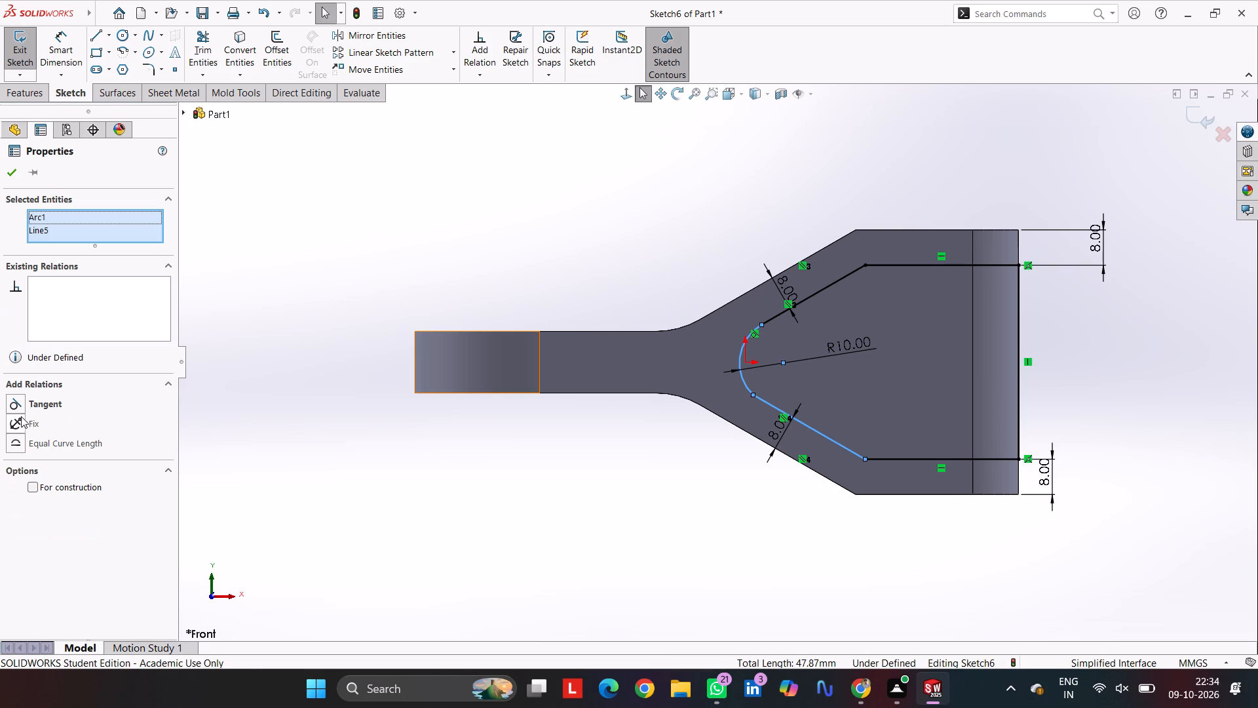
left_click(28, 405)
left_click(352, 206)
left_click(598, 212)
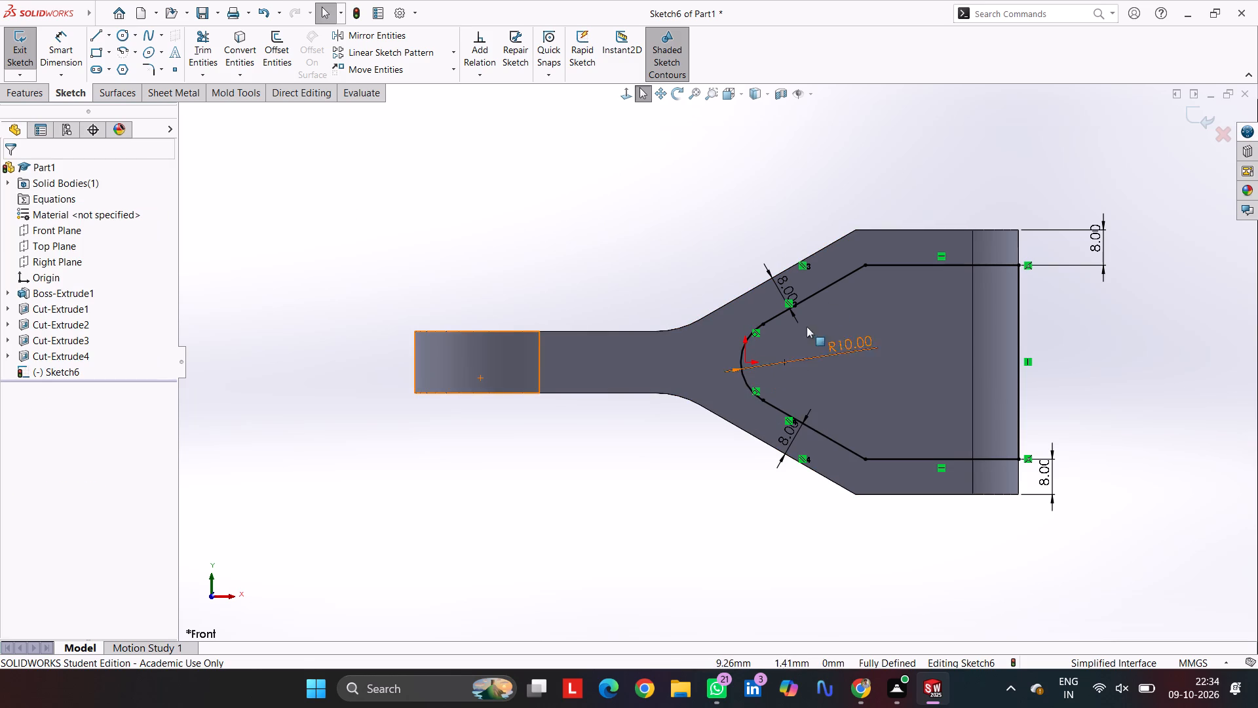
Fillet the slot profile's upper and lower corners between the slanted and horizontal lines with a 10 mm radius.
left_click(145, 69)
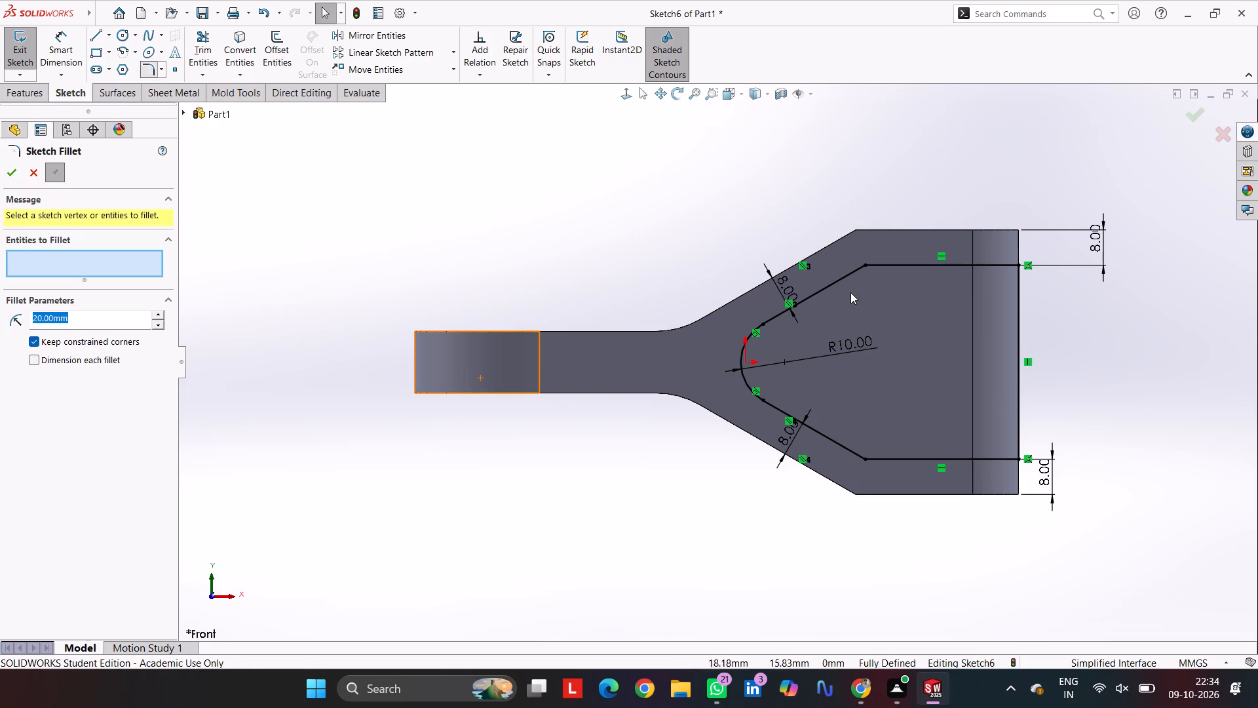
left_click(844, 277)
left_click(885, 267)
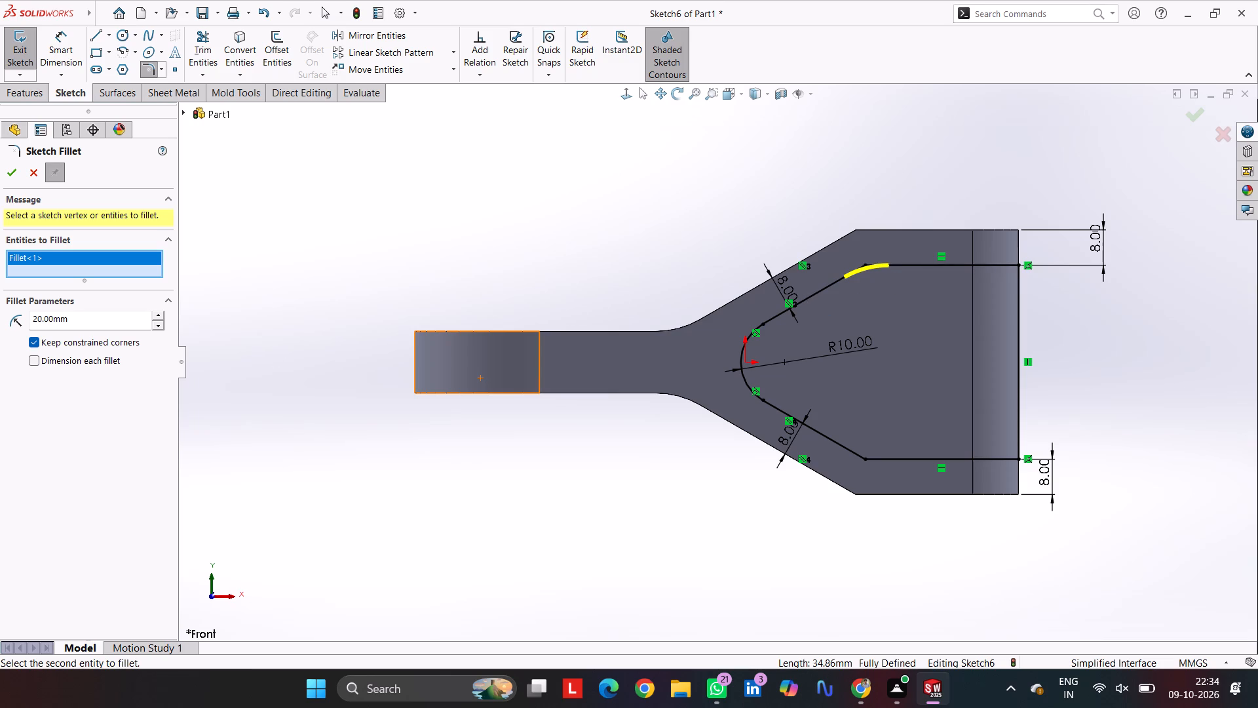
left_click_drag(111, 319, 0, 322)
type("10")
key("Return")
left_click(847, 450)
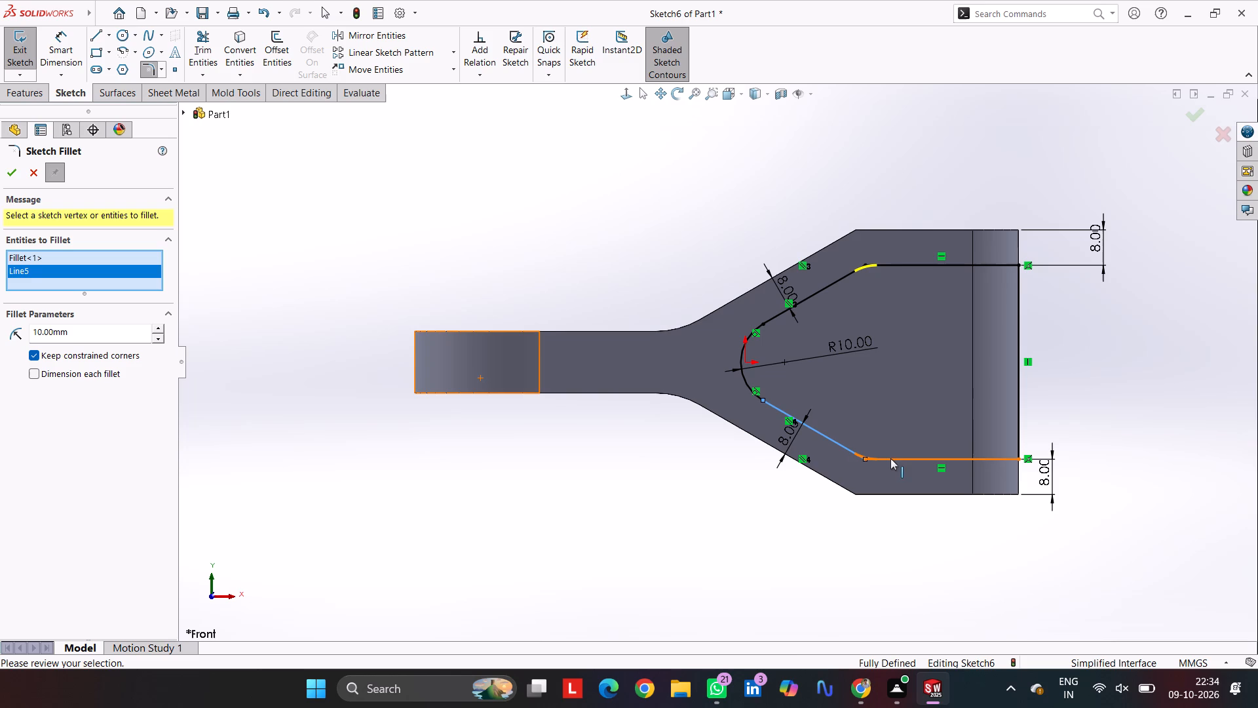
left_click(887, 459)
key("Return")
key("Return")
Cut-extrude the filleted slot profile through the link's small end, Mid Plane, 60 mm deep.
scroll(843, 397, "up", 1)
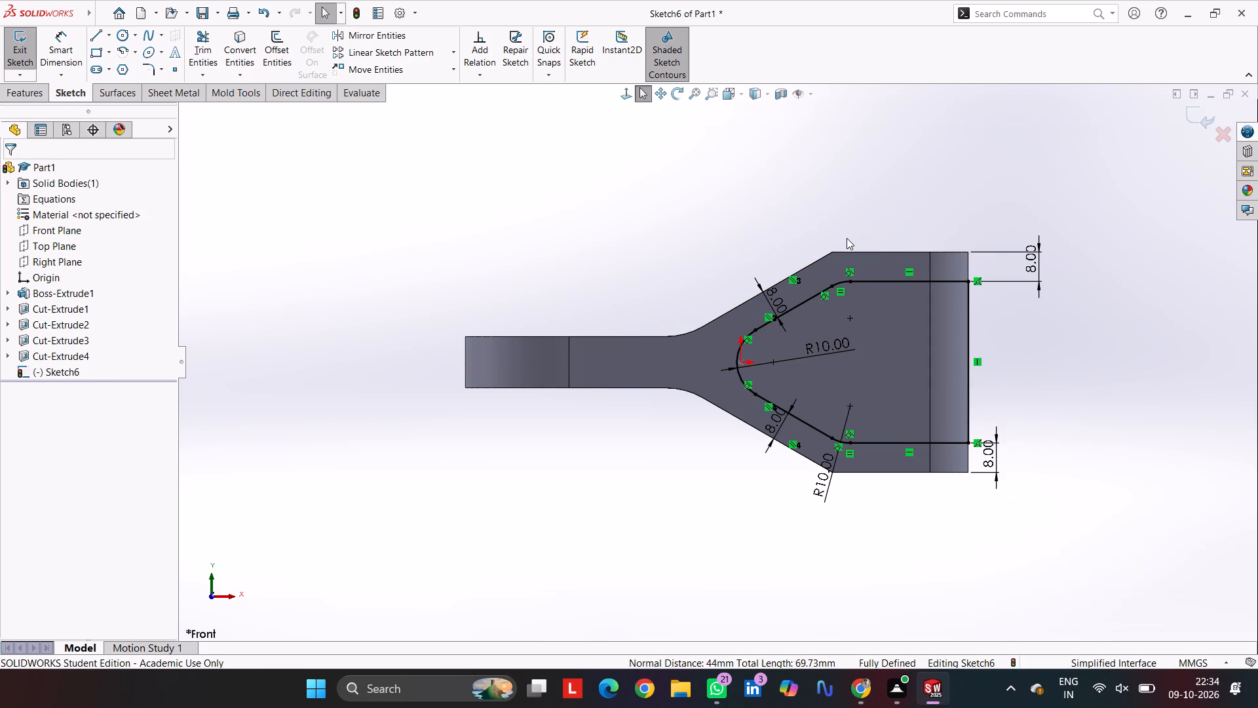
scroll(822, 288, "down", 6)
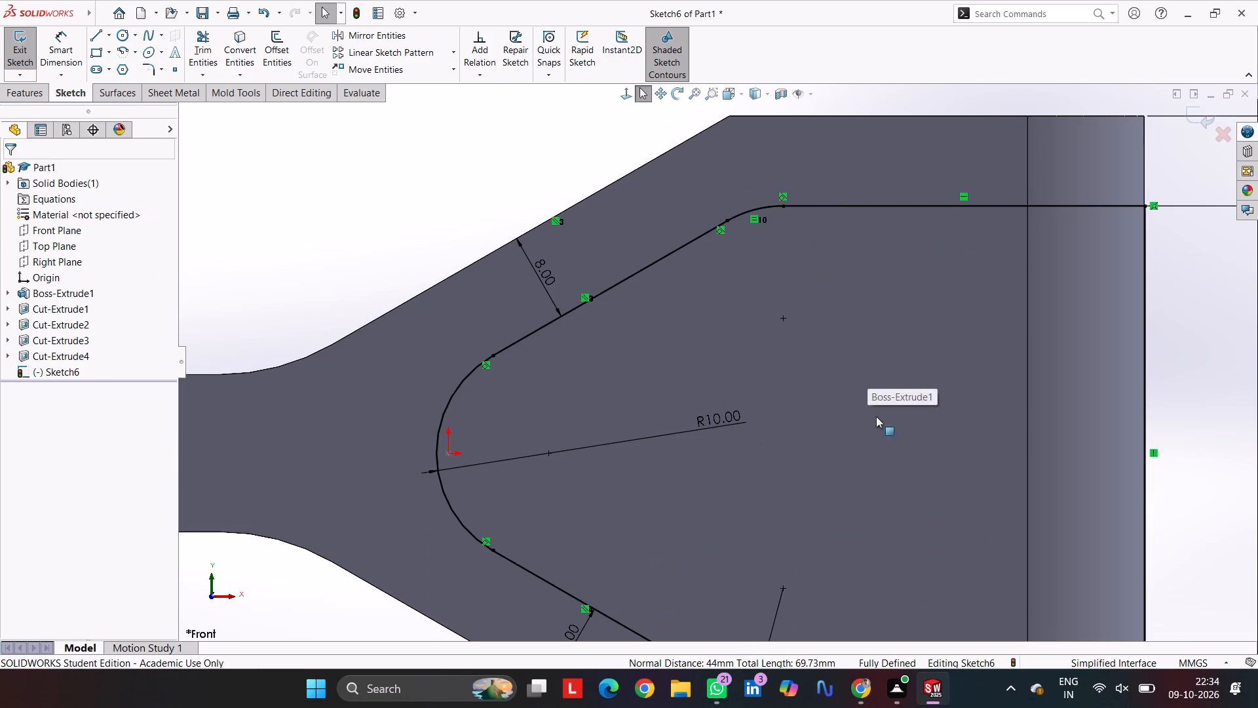
scroll(807, 498, "up", 5)
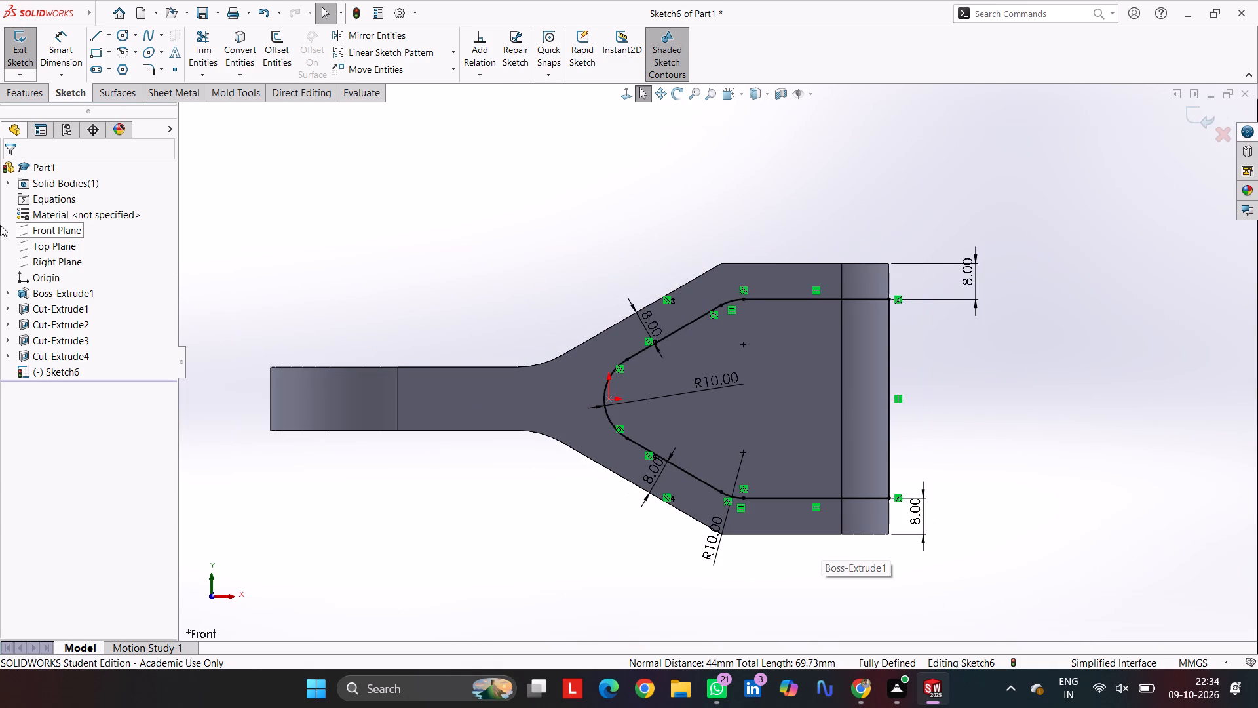
left_click(43, 99)
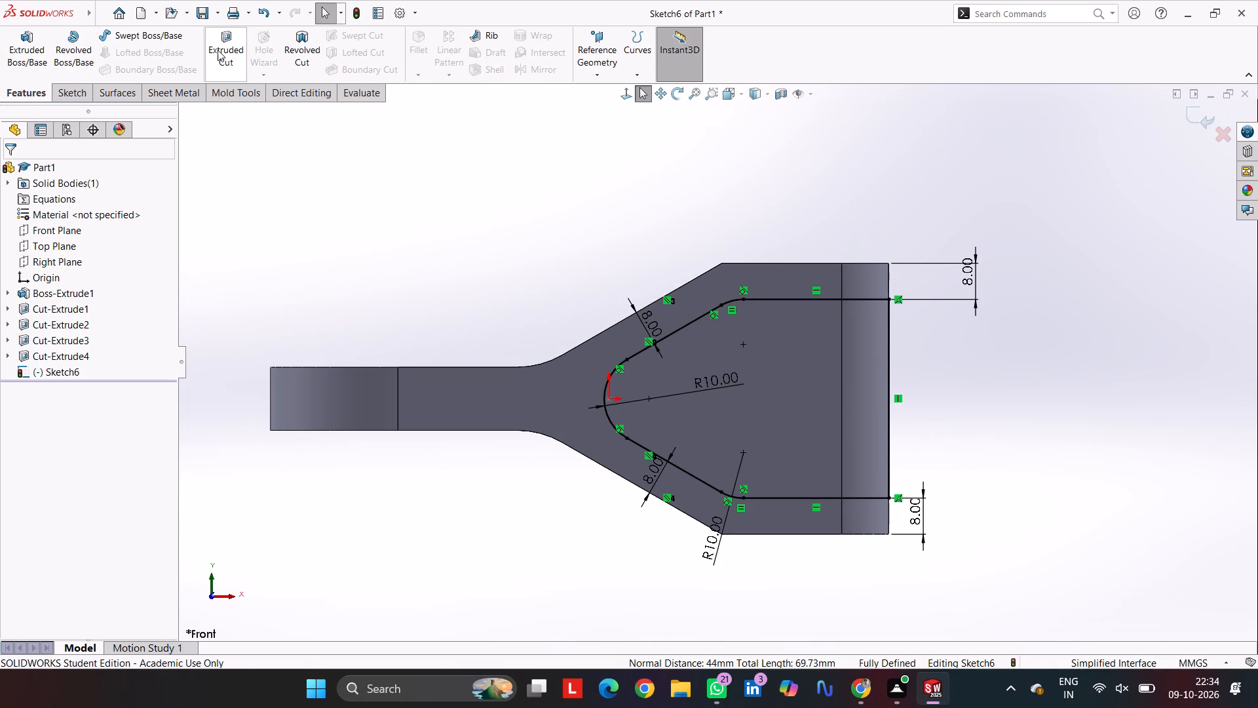
left_click(218, 50)
middle_click_drag(472, 224, 438, 371)
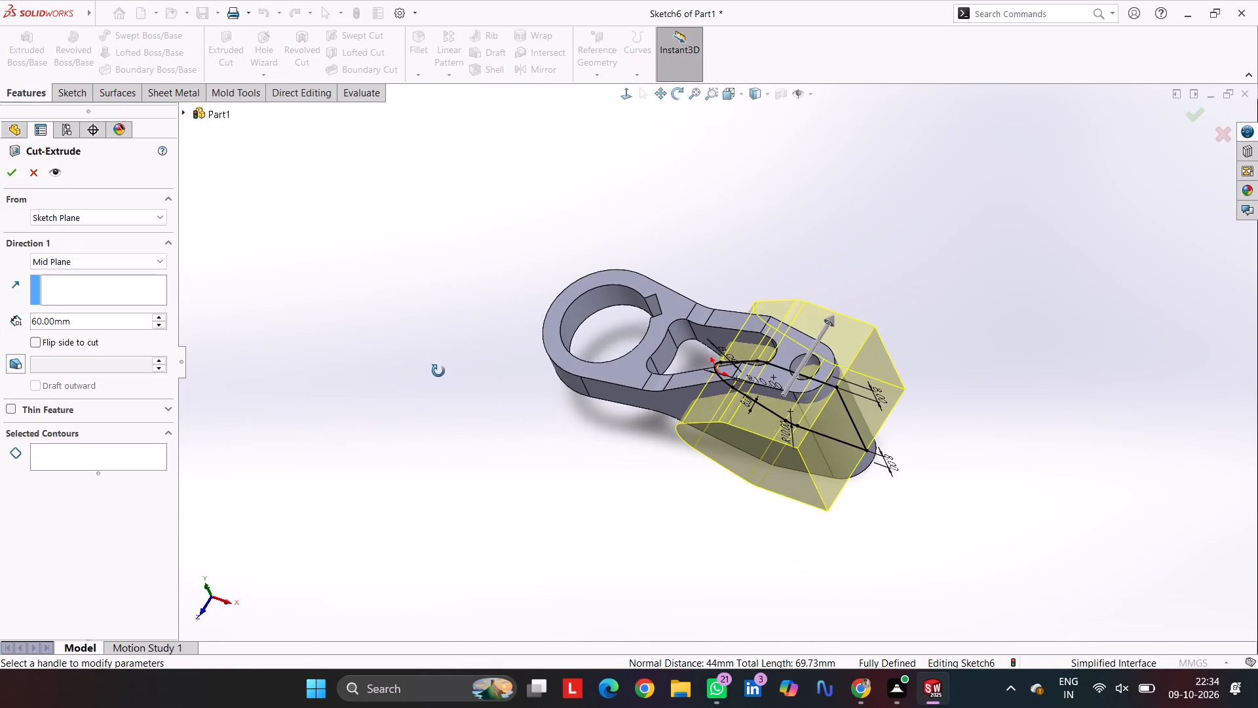
middle_click_drag(438, 371, 438, 372)
left_click(12, 174)
left_click(547, 233)
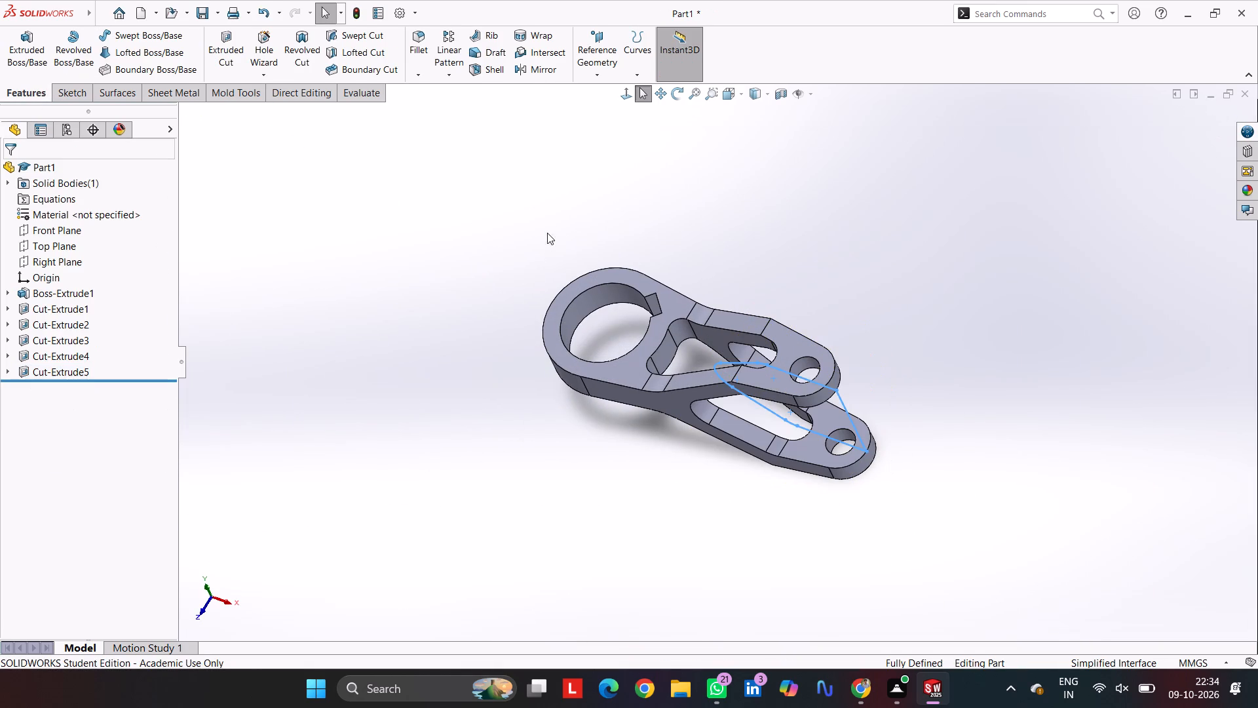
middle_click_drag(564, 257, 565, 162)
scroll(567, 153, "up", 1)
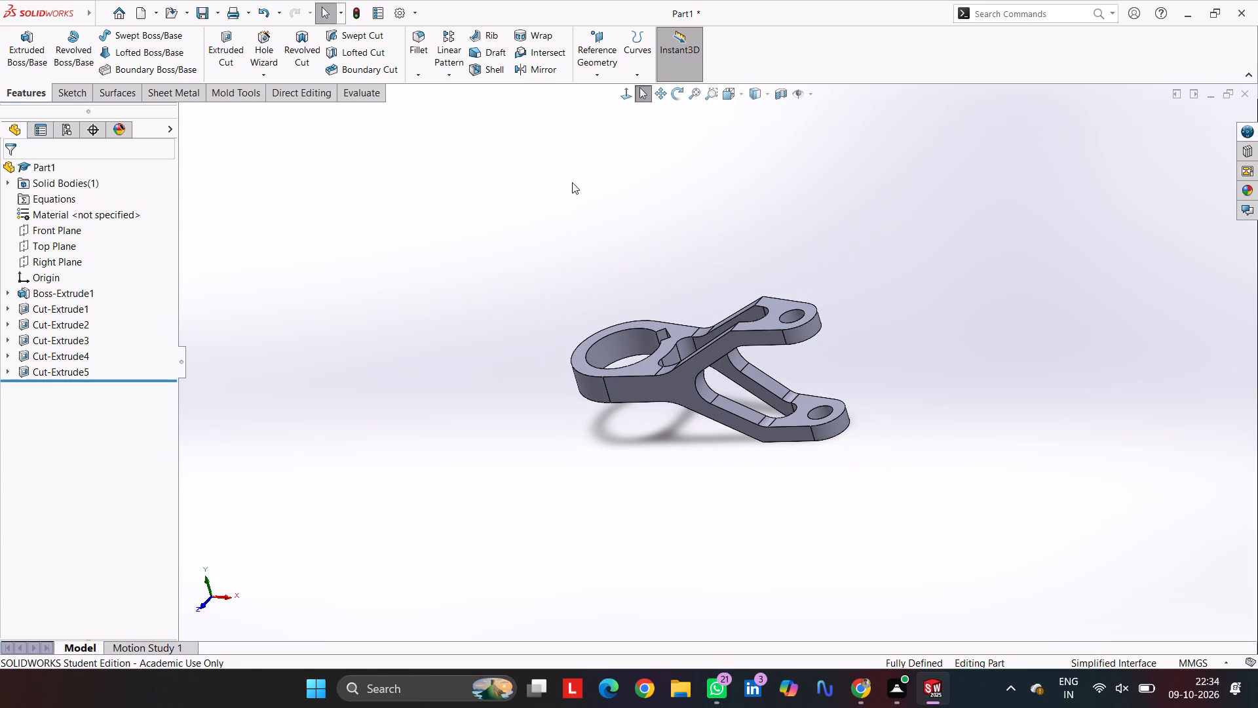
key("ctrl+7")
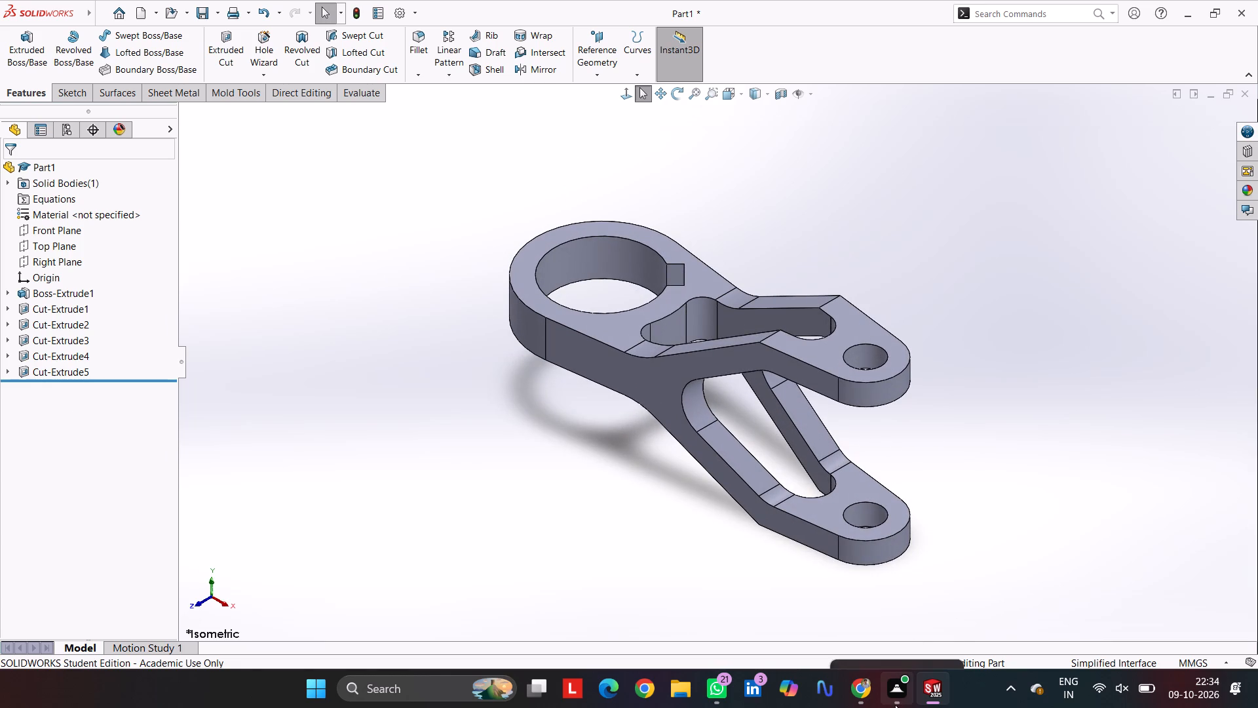
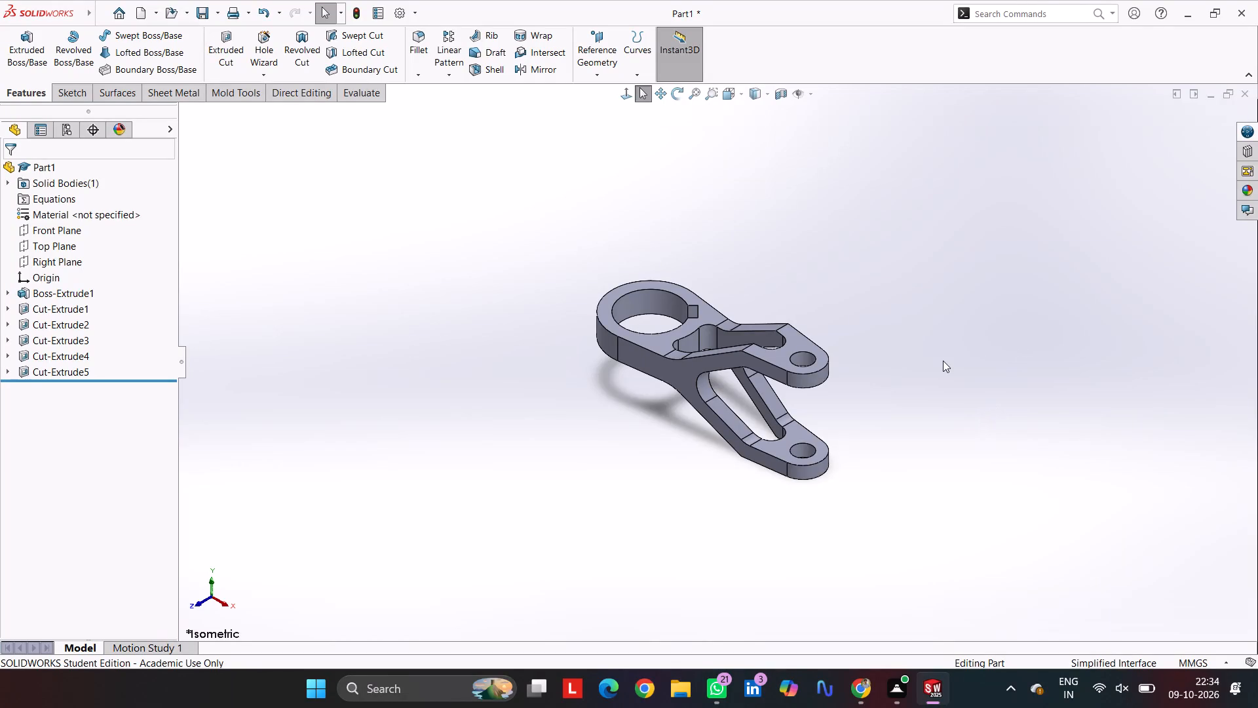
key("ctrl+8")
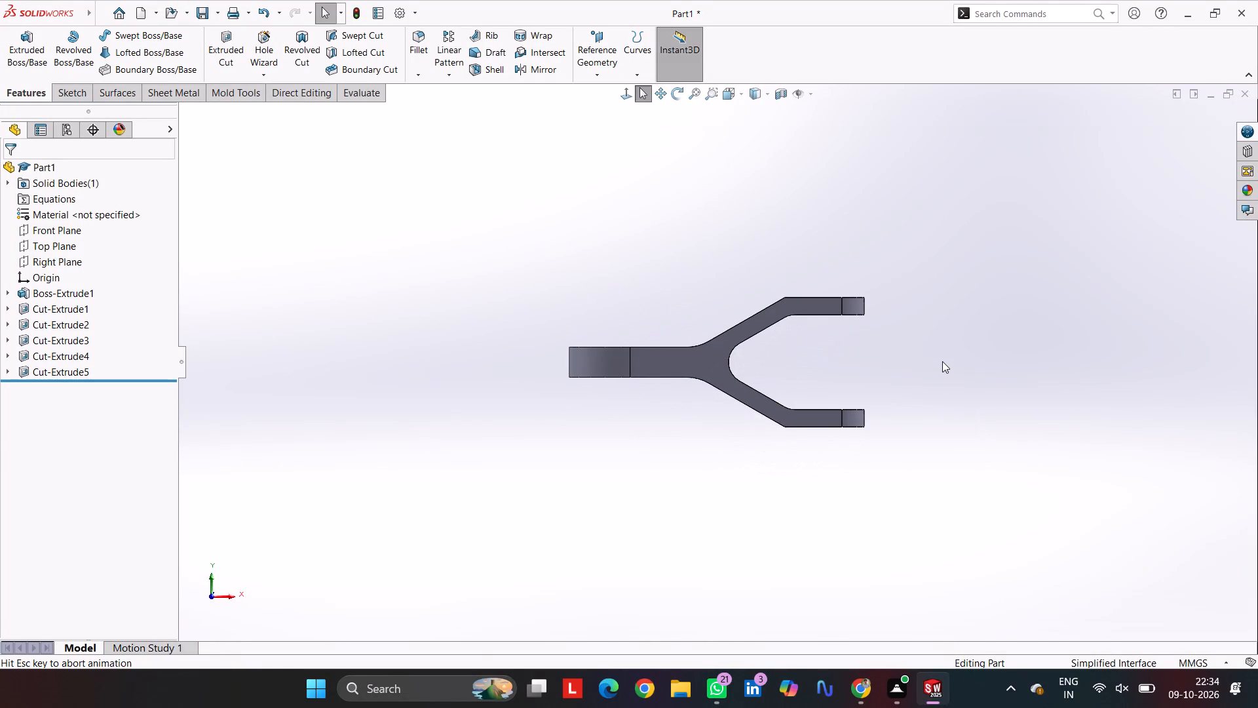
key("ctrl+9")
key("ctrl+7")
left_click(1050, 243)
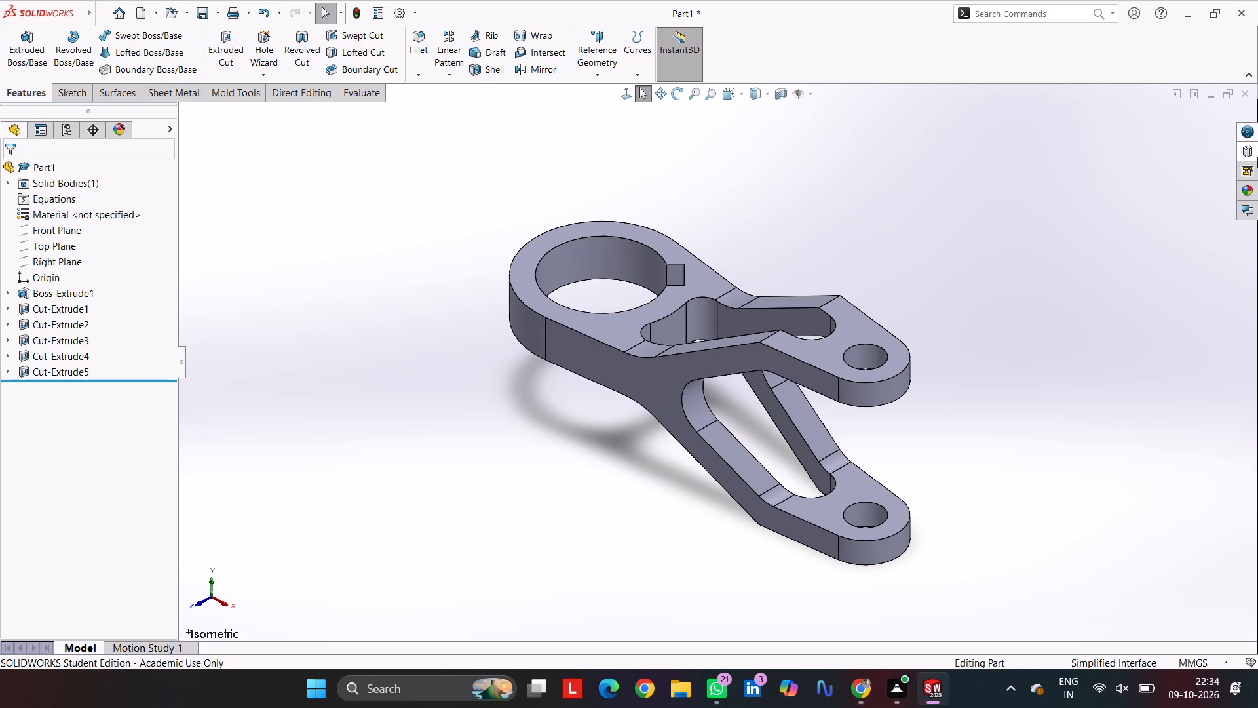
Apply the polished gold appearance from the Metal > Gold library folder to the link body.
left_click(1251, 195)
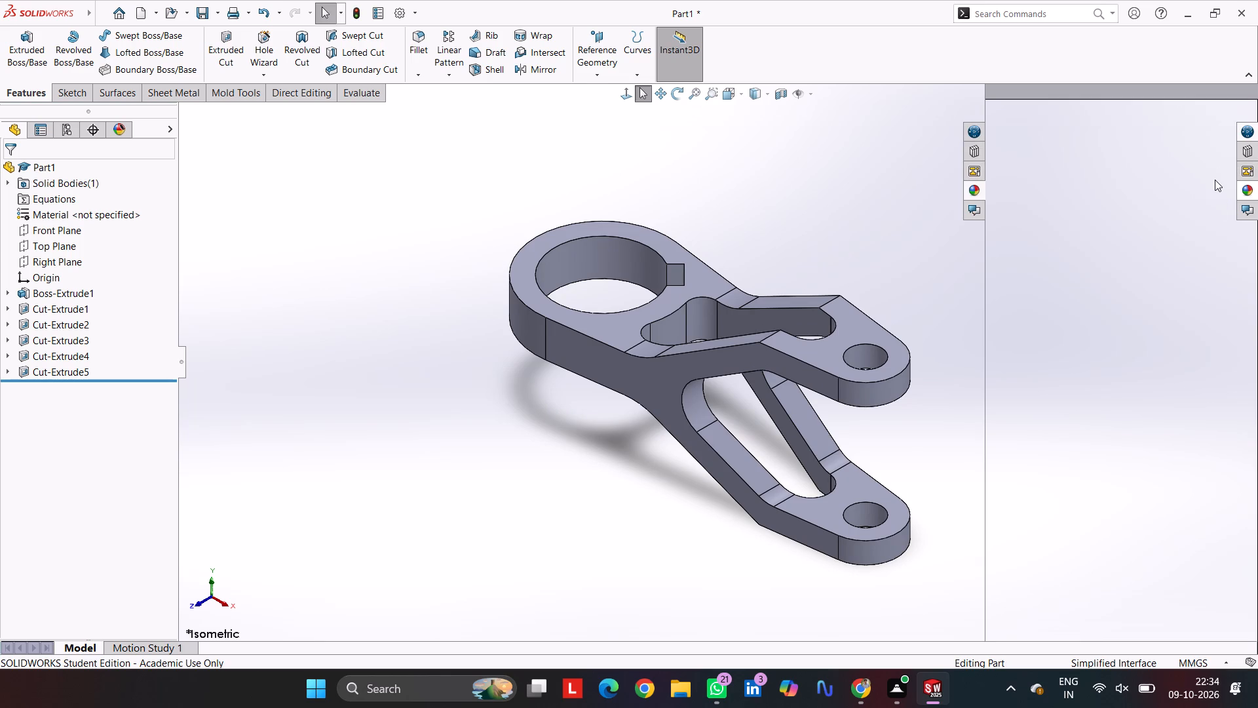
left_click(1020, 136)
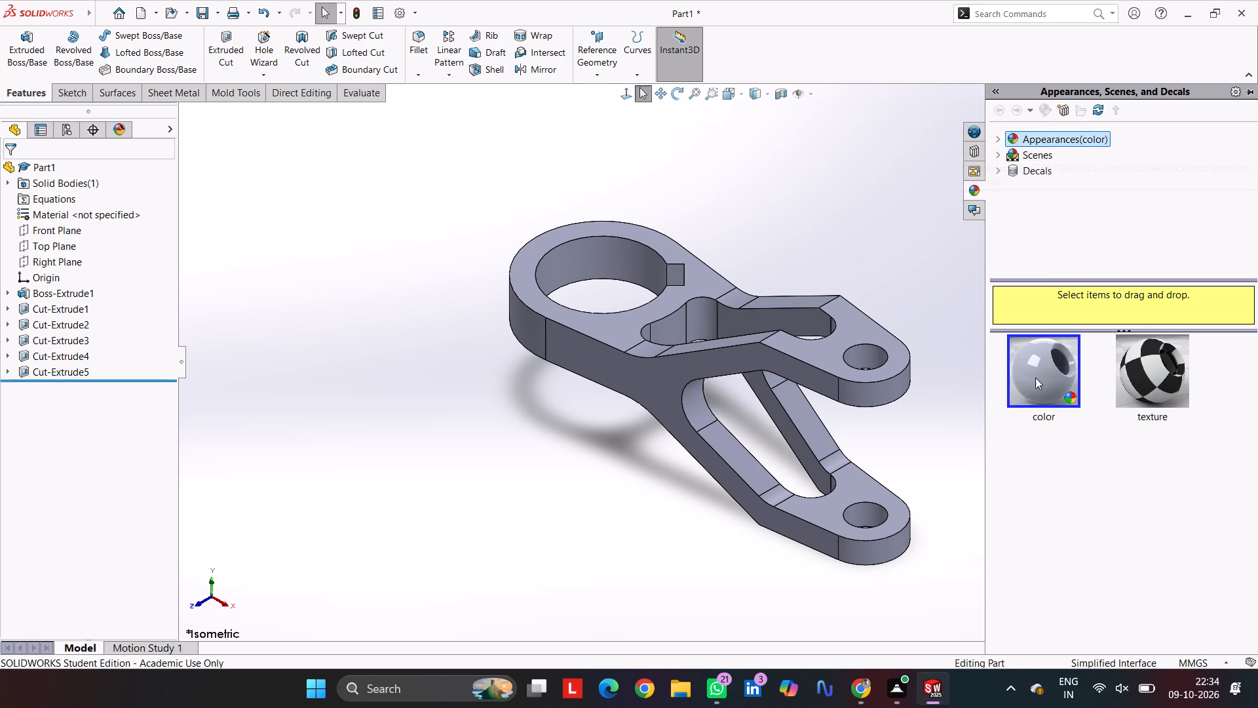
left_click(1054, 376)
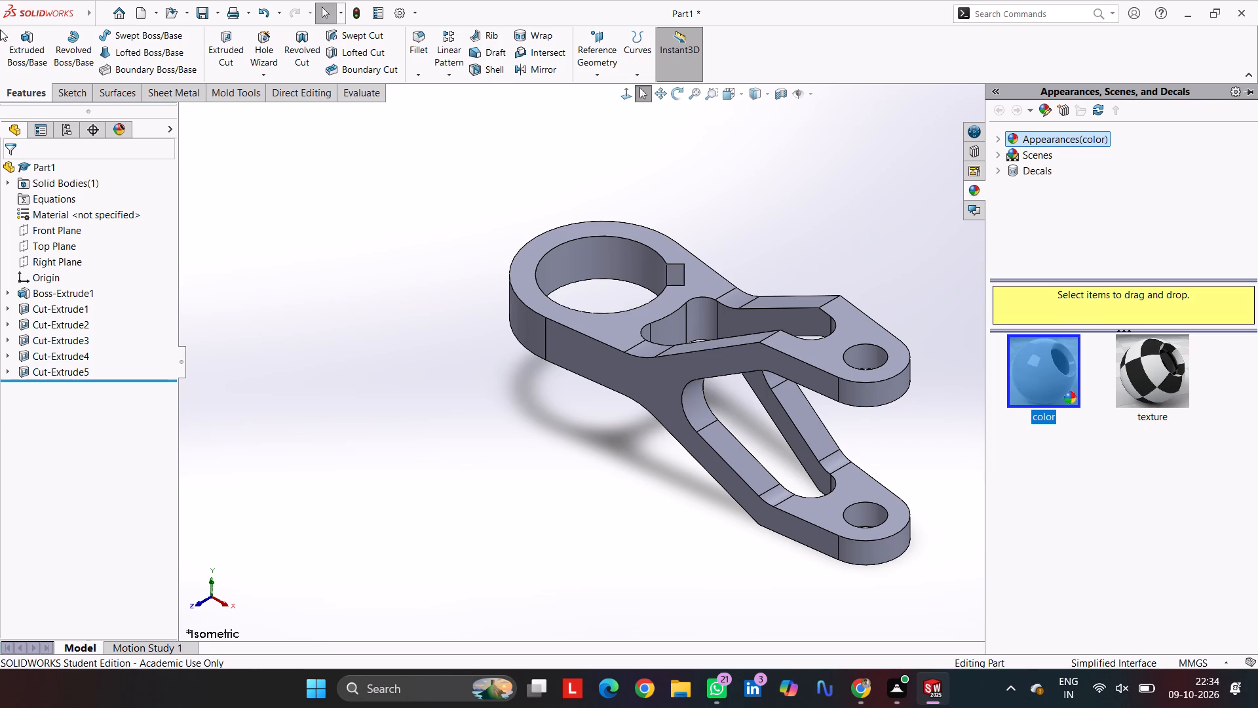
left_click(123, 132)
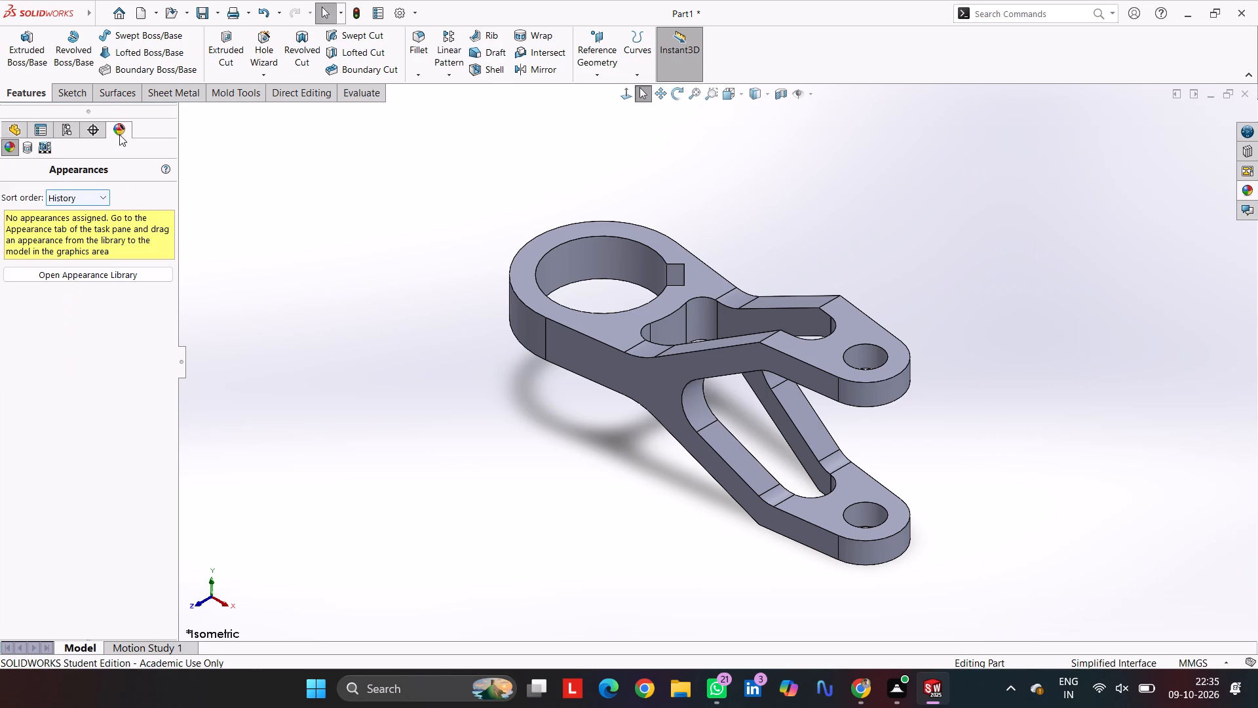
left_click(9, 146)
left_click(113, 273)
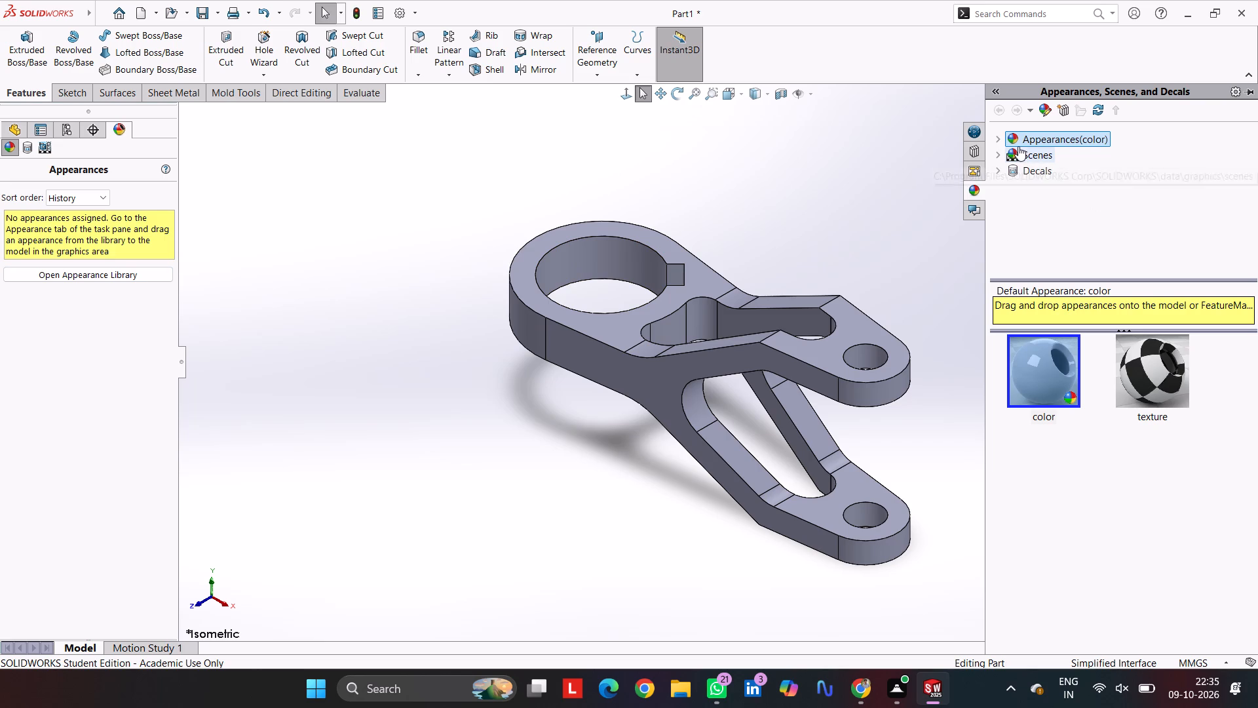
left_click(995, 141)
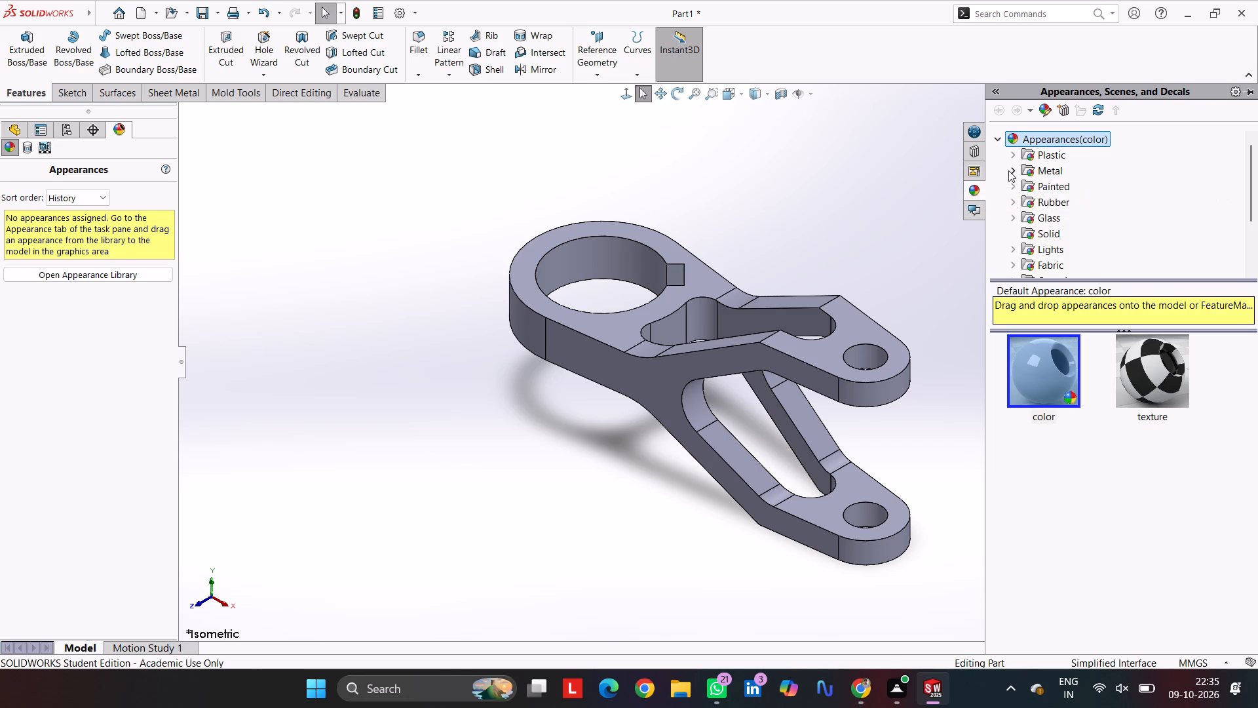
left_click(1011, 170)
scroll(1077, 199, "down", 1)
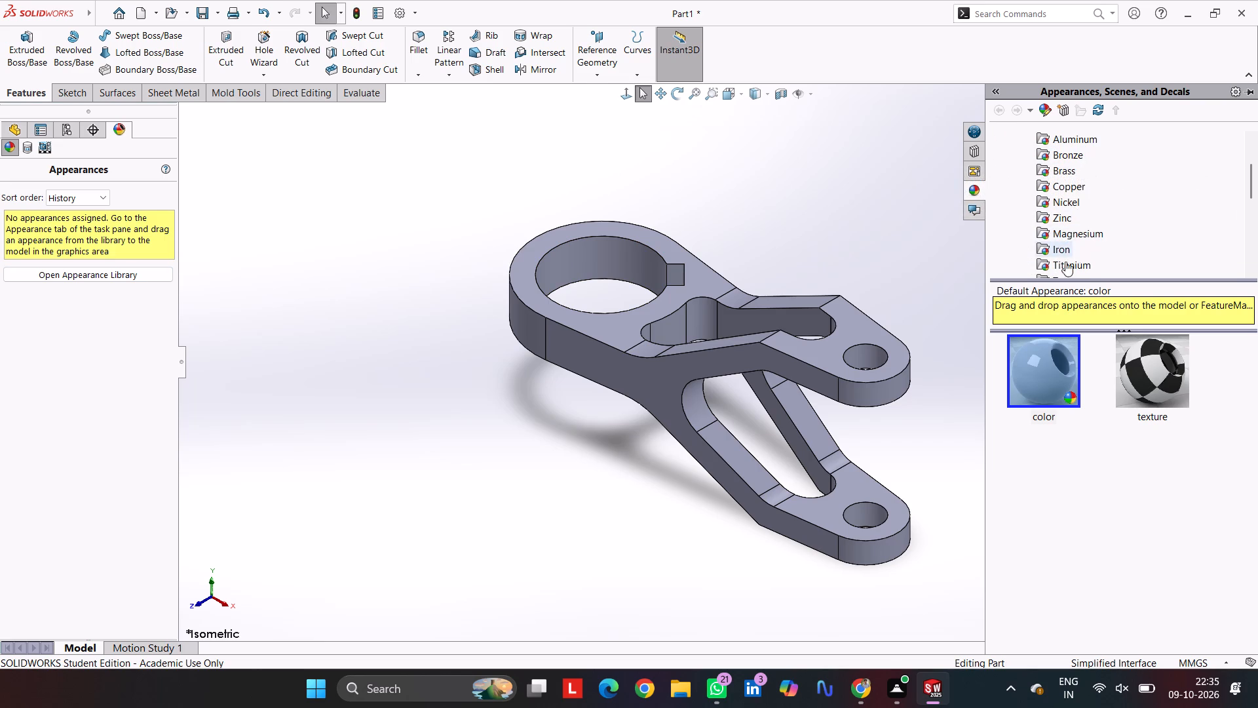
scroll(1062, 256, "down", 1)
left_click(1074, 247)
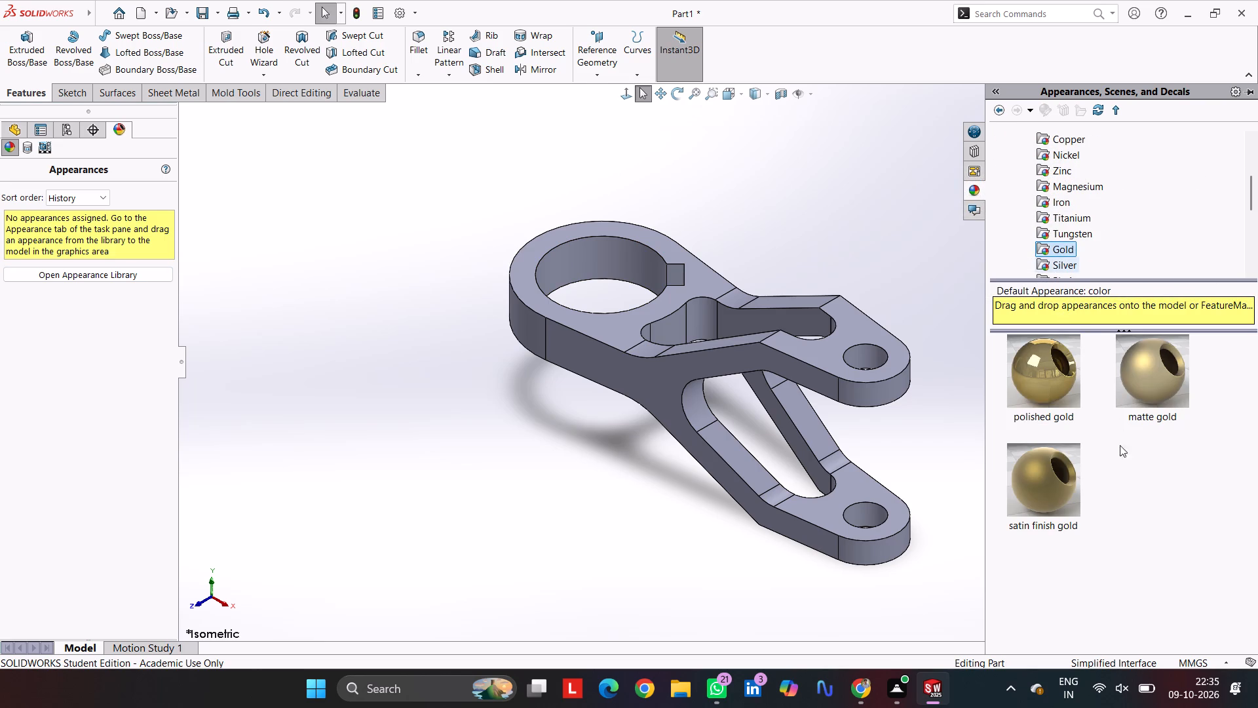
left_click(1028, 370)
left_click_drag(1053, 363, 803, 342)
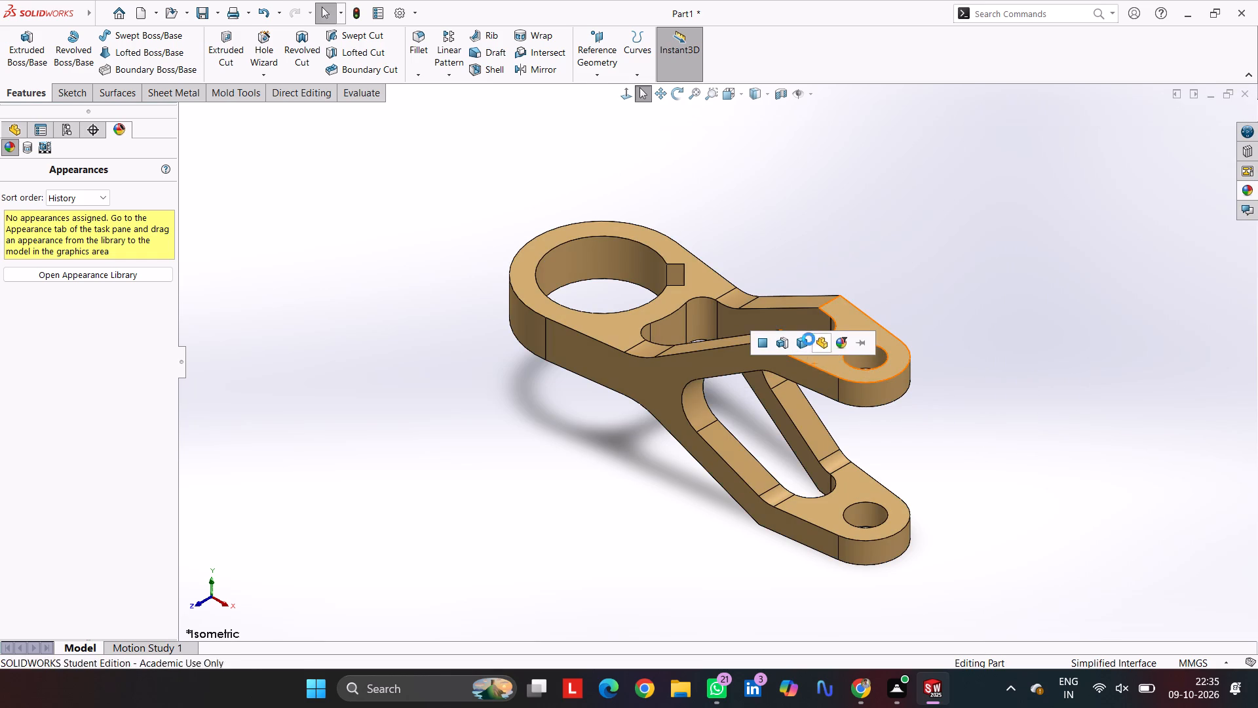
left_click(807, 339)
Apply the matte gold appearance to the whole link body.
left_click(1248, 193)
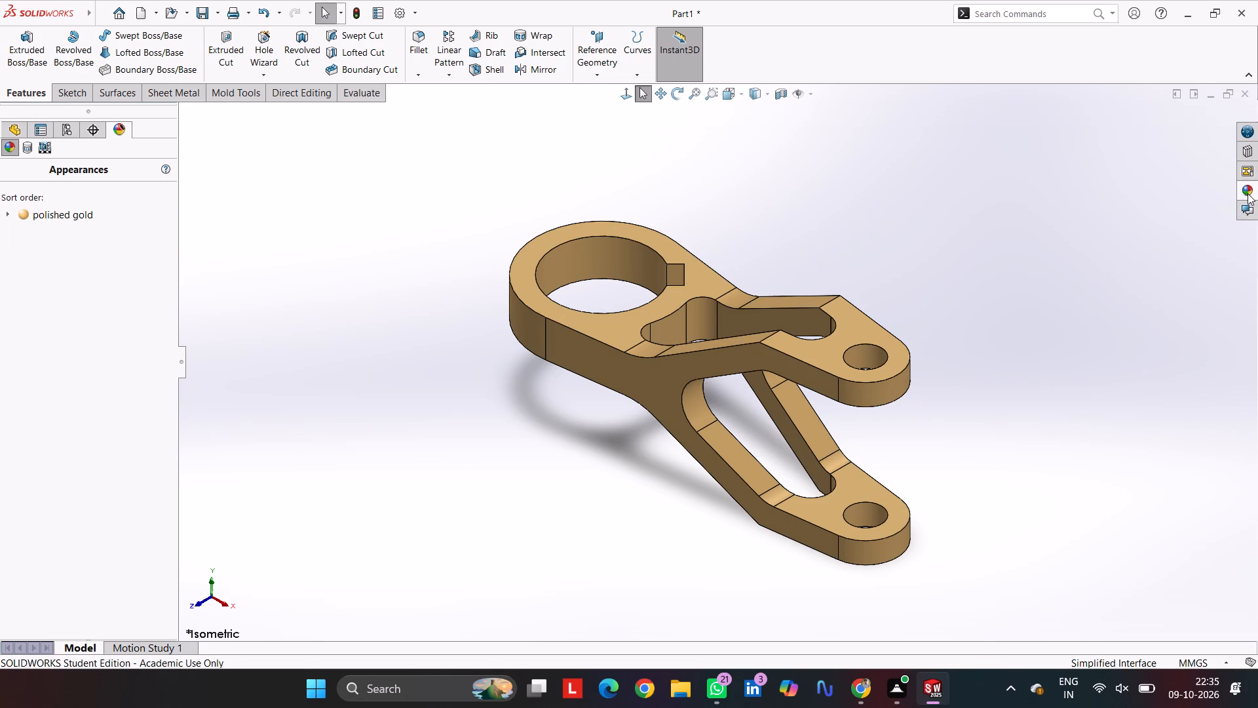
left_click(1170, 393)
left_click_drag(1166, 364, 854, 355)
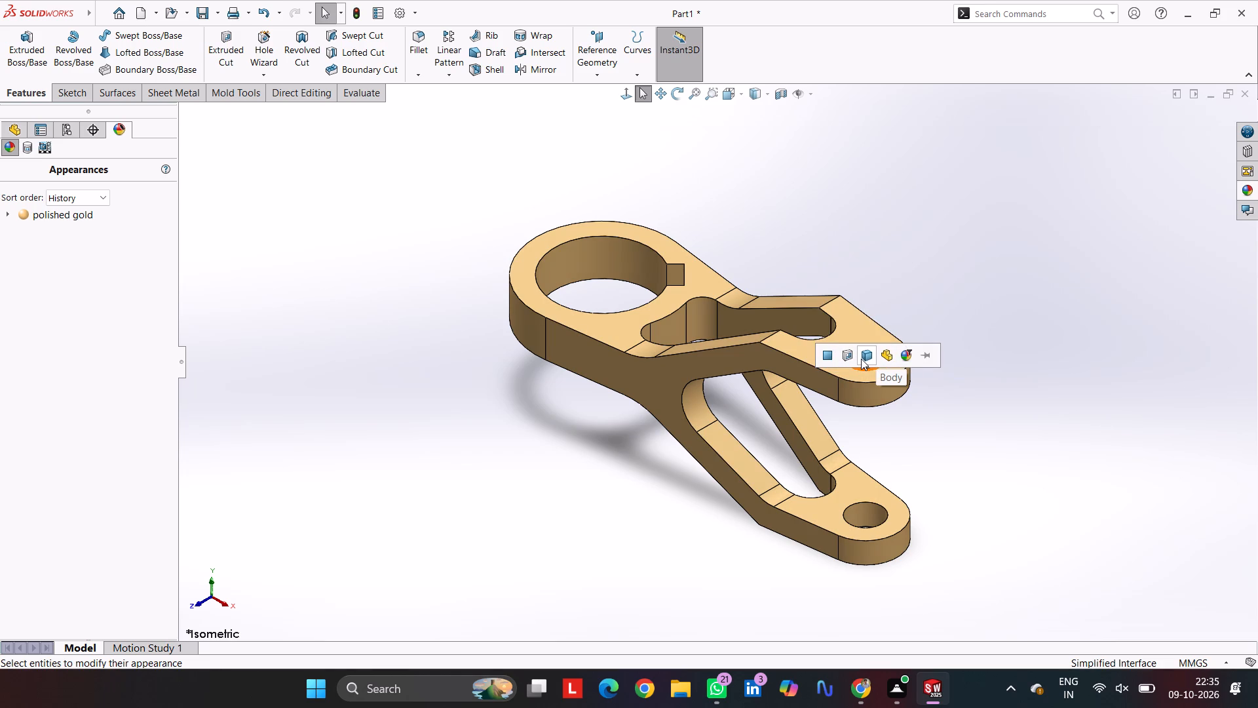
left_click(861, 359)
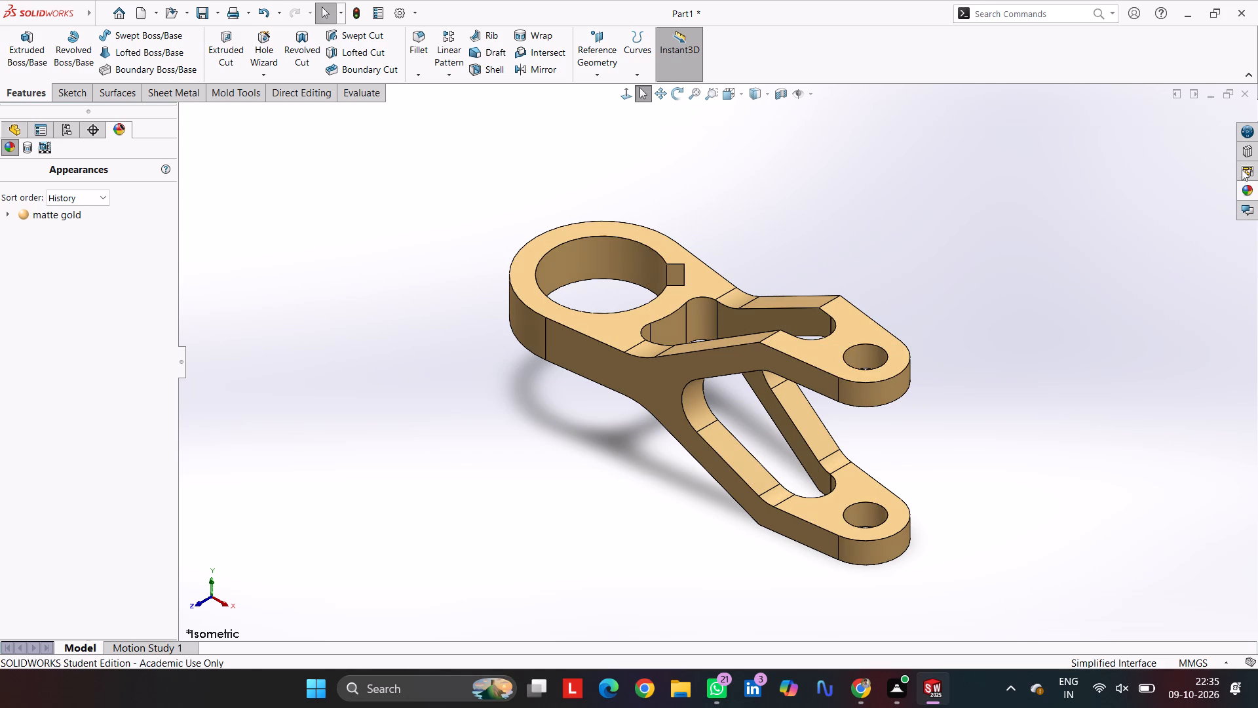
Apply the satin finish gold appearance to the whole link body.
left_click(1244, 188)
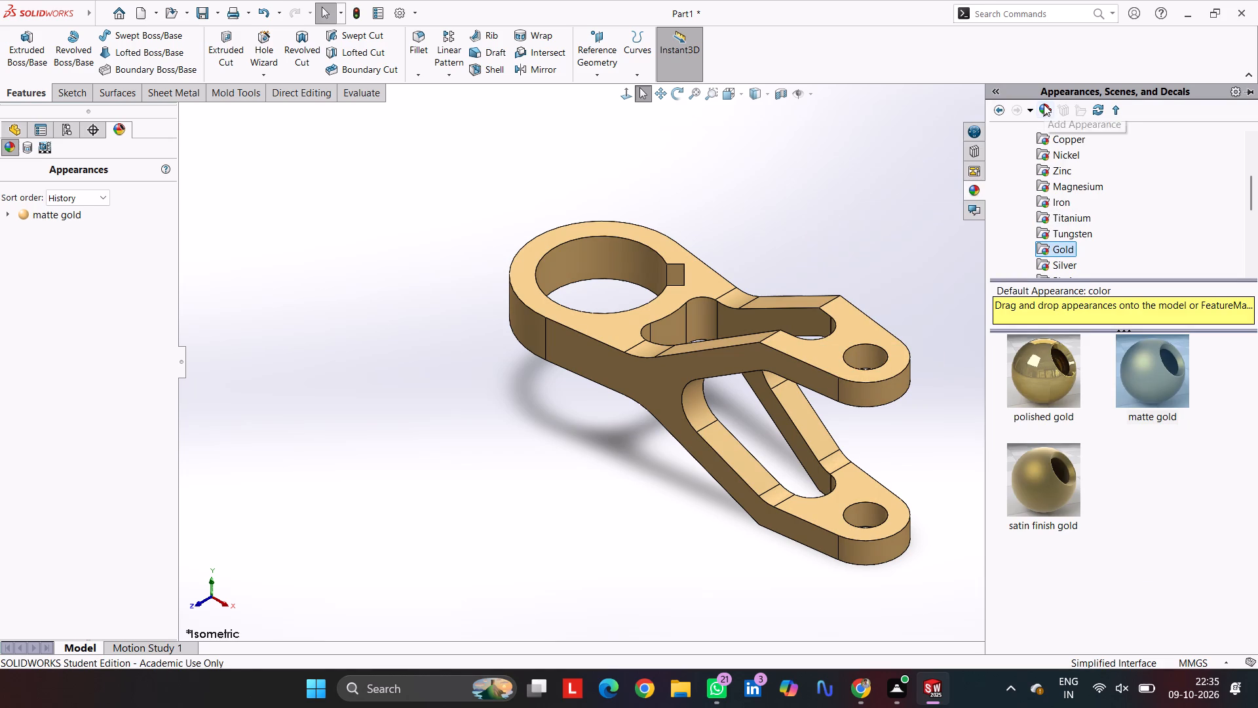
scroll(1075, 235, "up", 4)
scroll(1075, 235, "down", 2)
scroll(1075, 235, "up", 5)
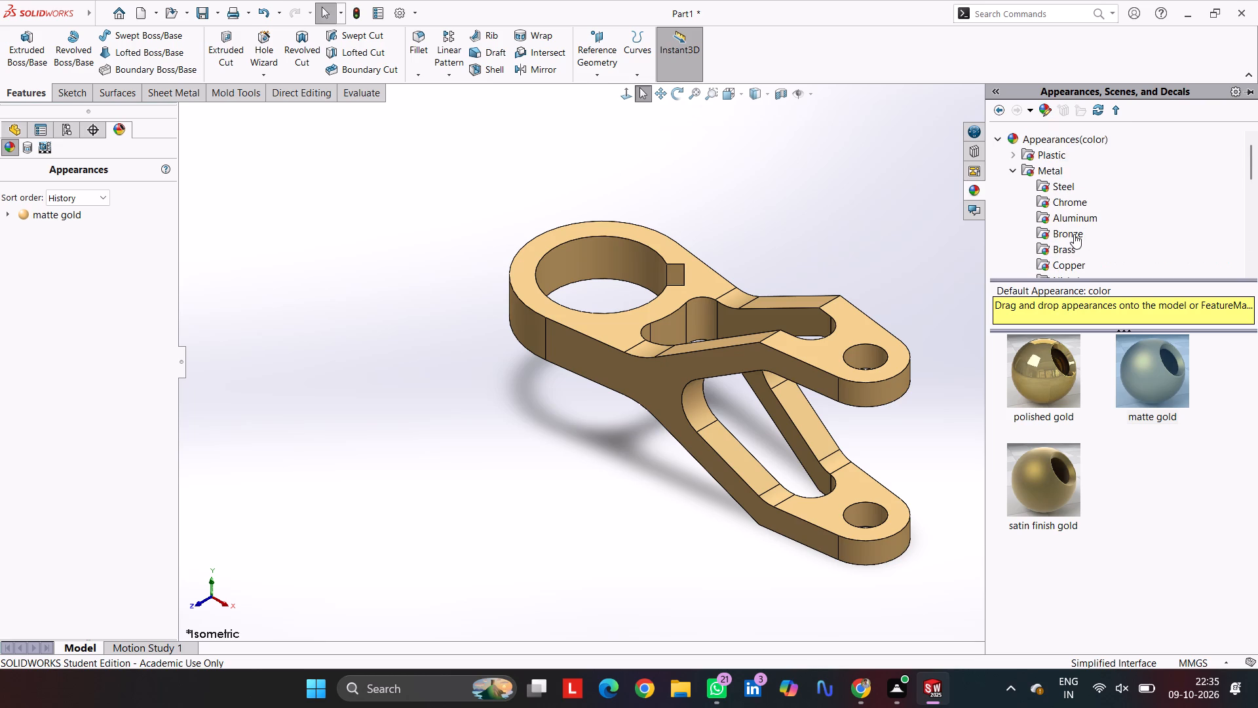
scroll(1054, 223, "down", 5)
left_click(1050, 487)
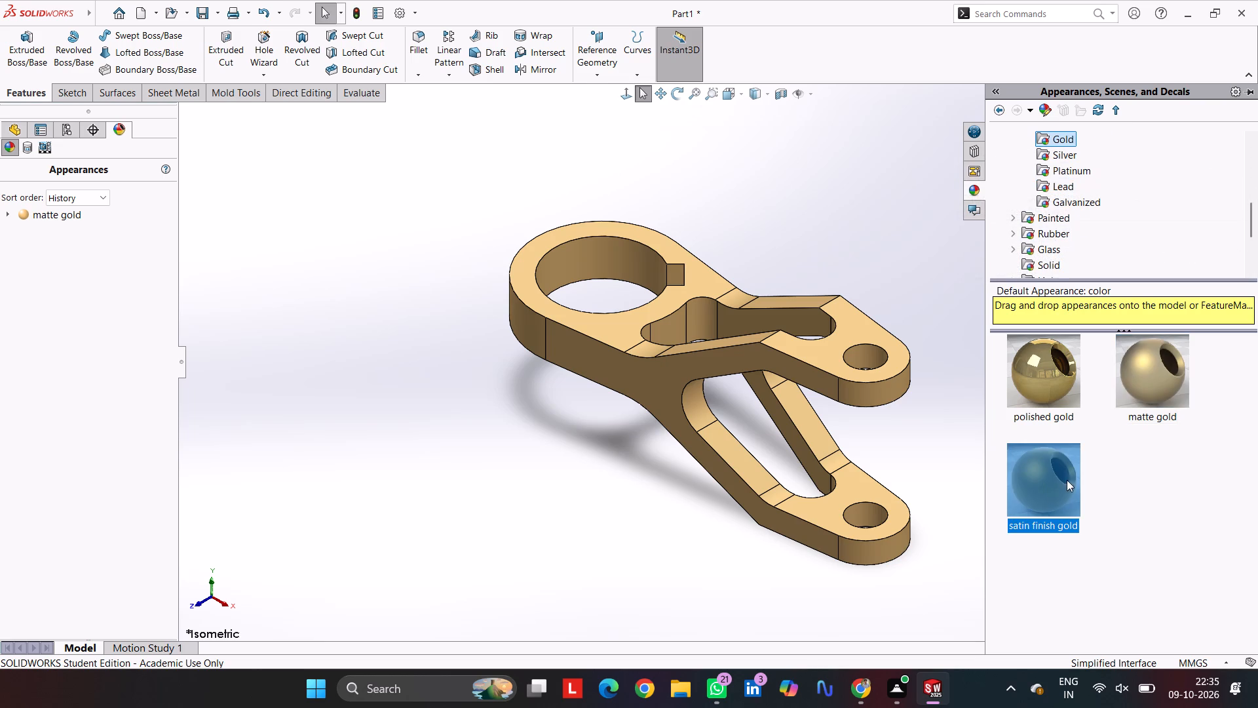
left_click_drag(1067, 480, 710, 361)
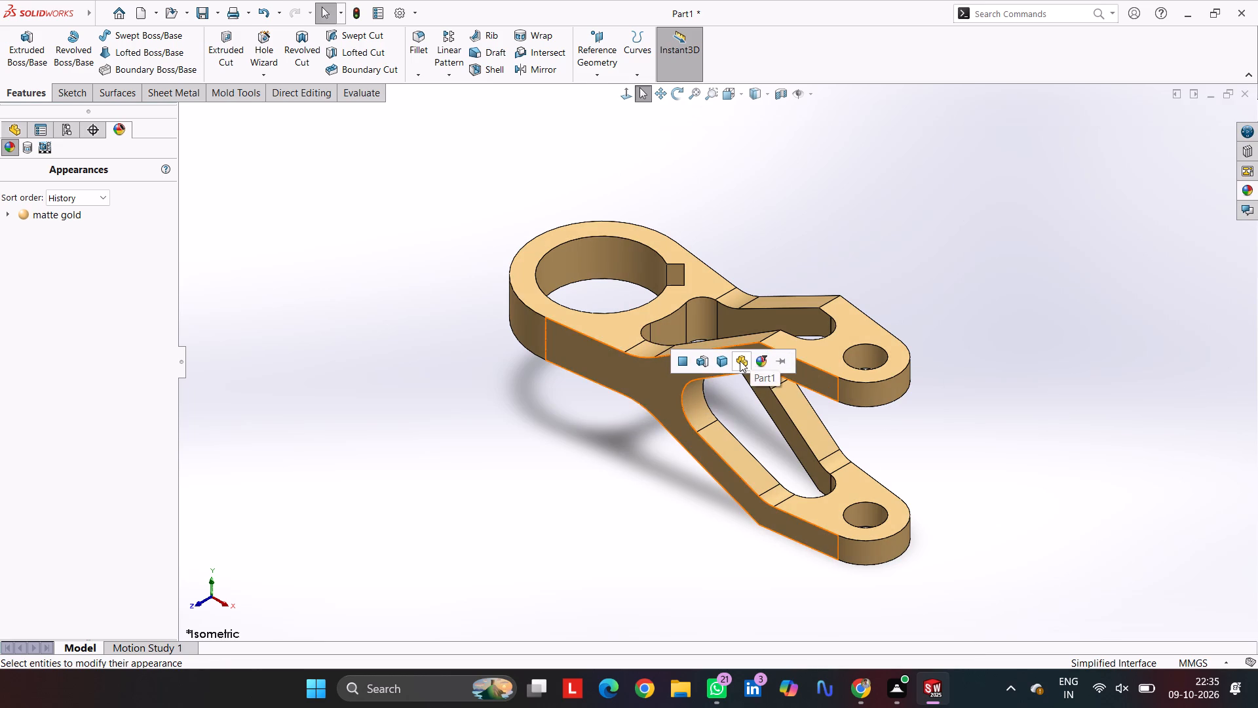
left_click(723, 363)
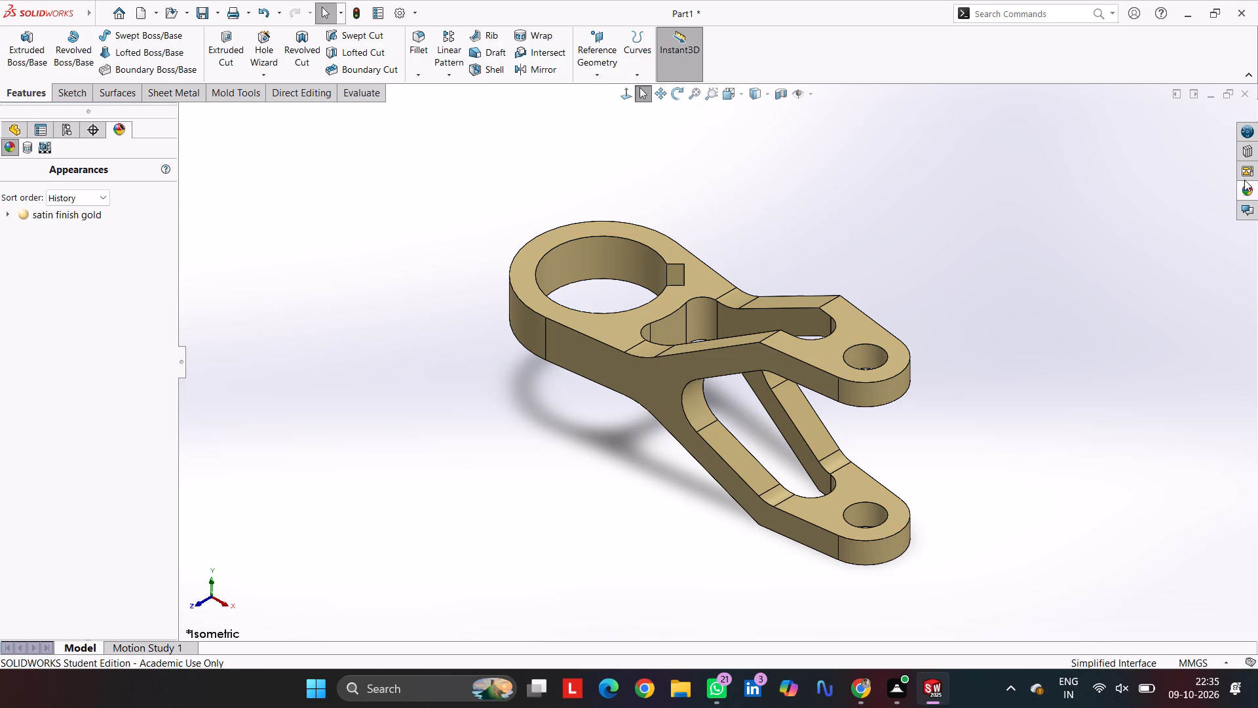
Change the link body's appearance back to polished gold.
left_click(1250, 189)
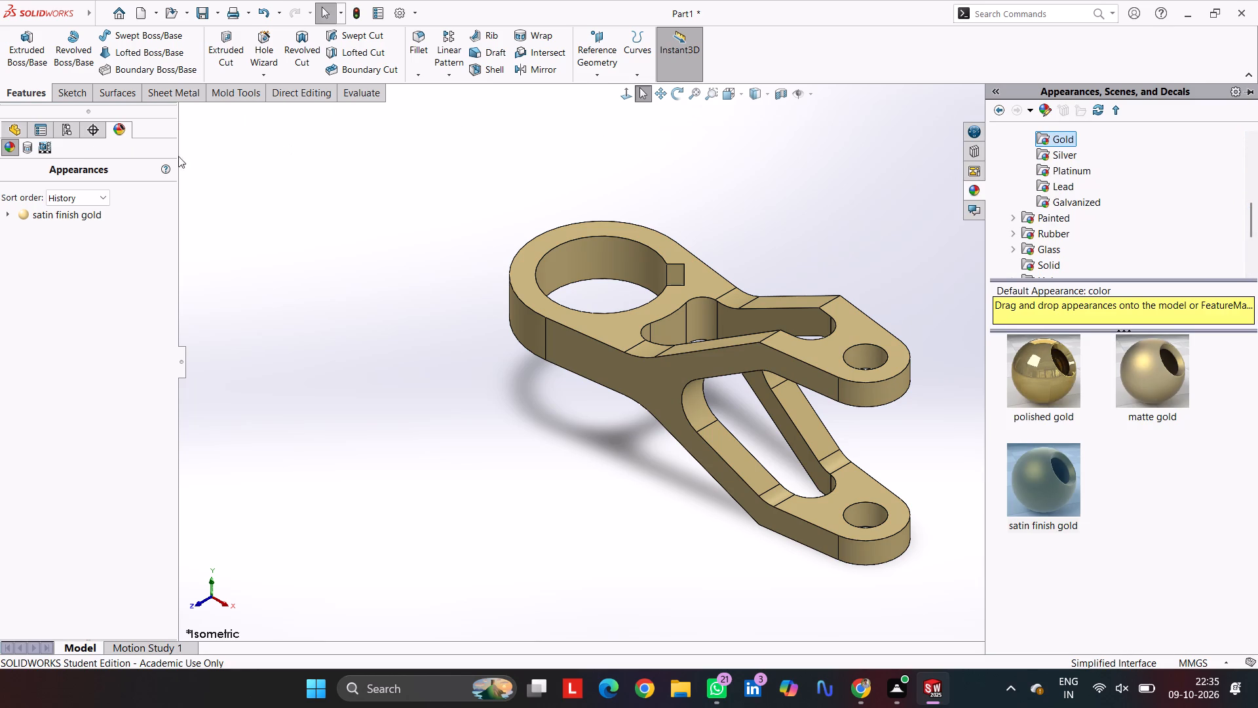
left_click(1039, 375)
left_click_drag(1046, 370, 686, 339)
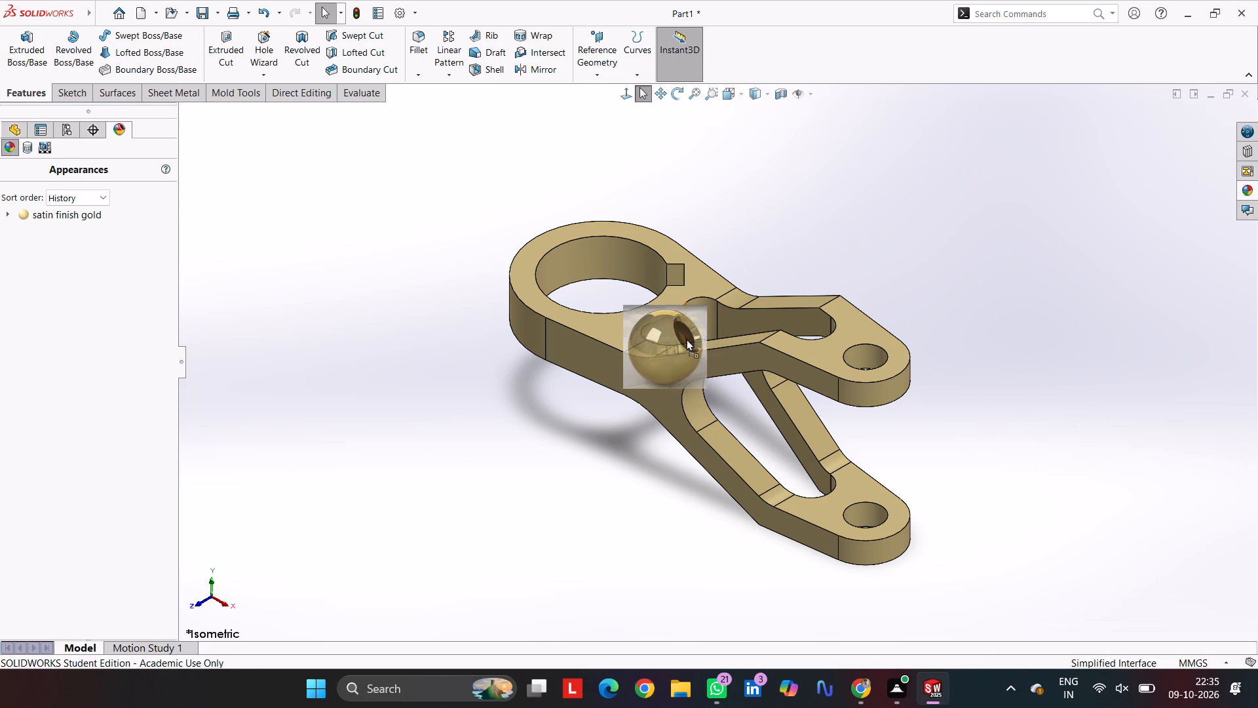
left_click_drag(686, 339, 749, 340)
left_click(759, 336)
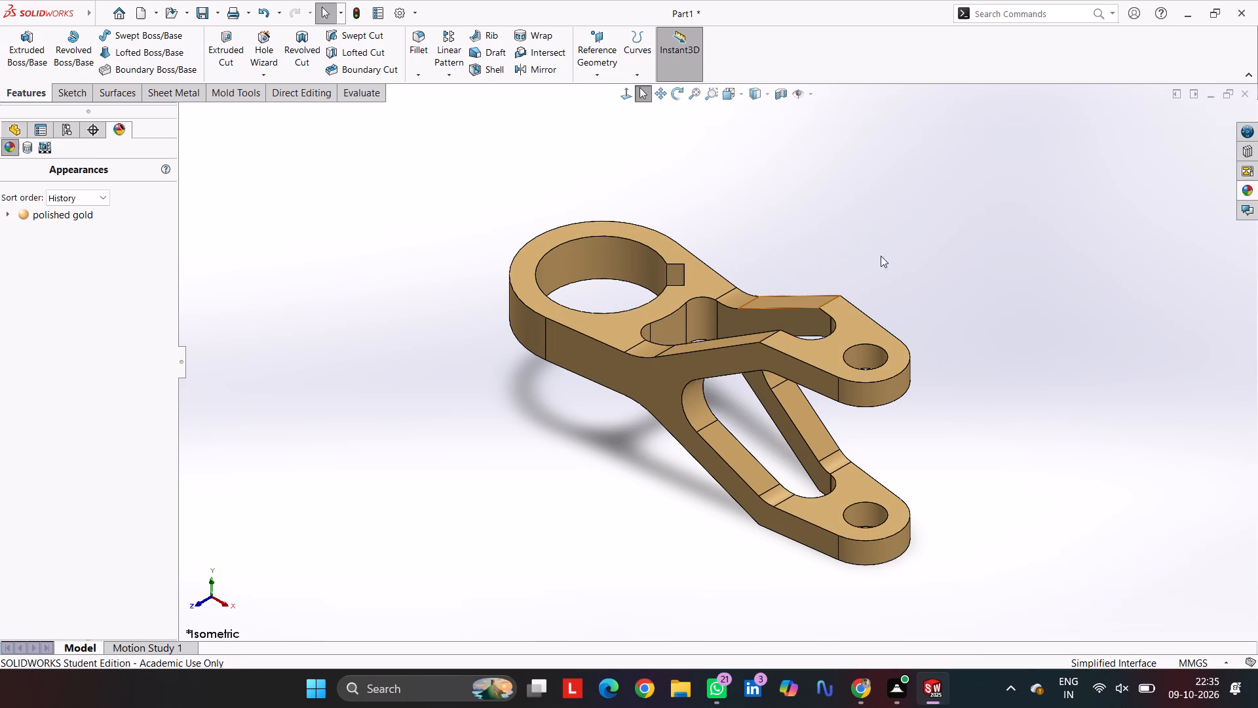
Apply the Yellow appearance from the Solid library folder to the whole link body.
left_click(1248, 193)
scroll(1034, 223, "down", 2)
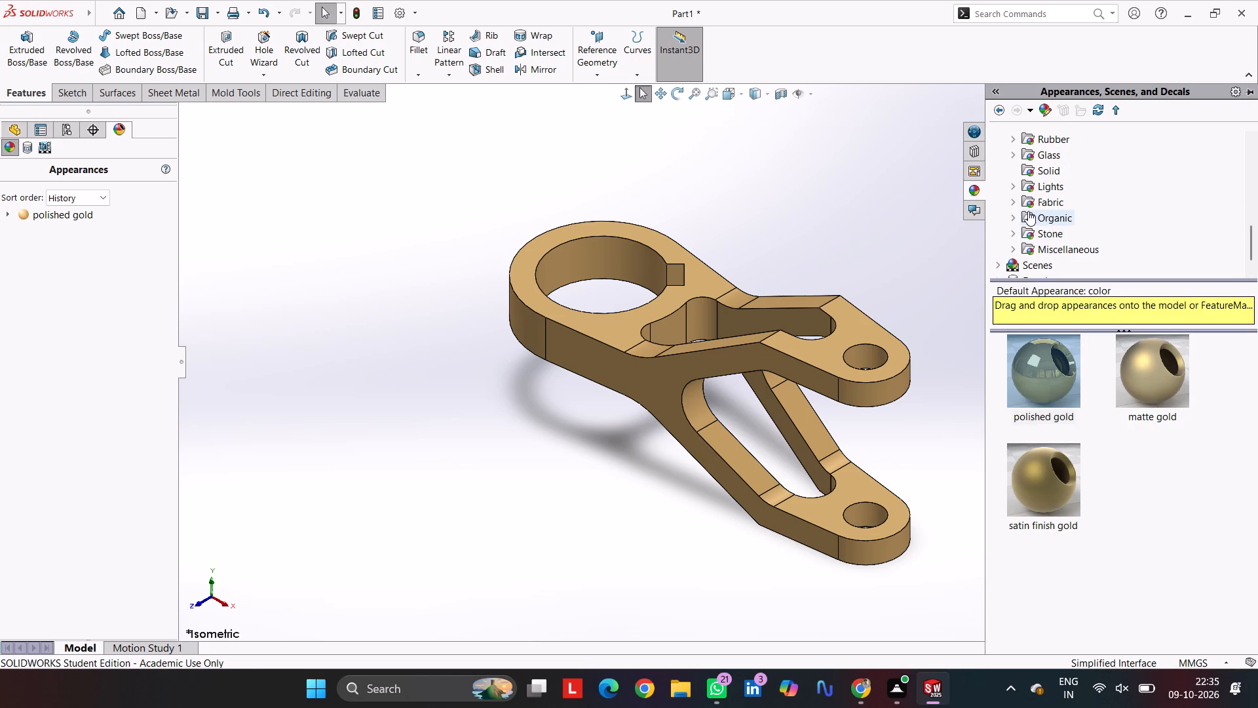
left_click(1013, 169)
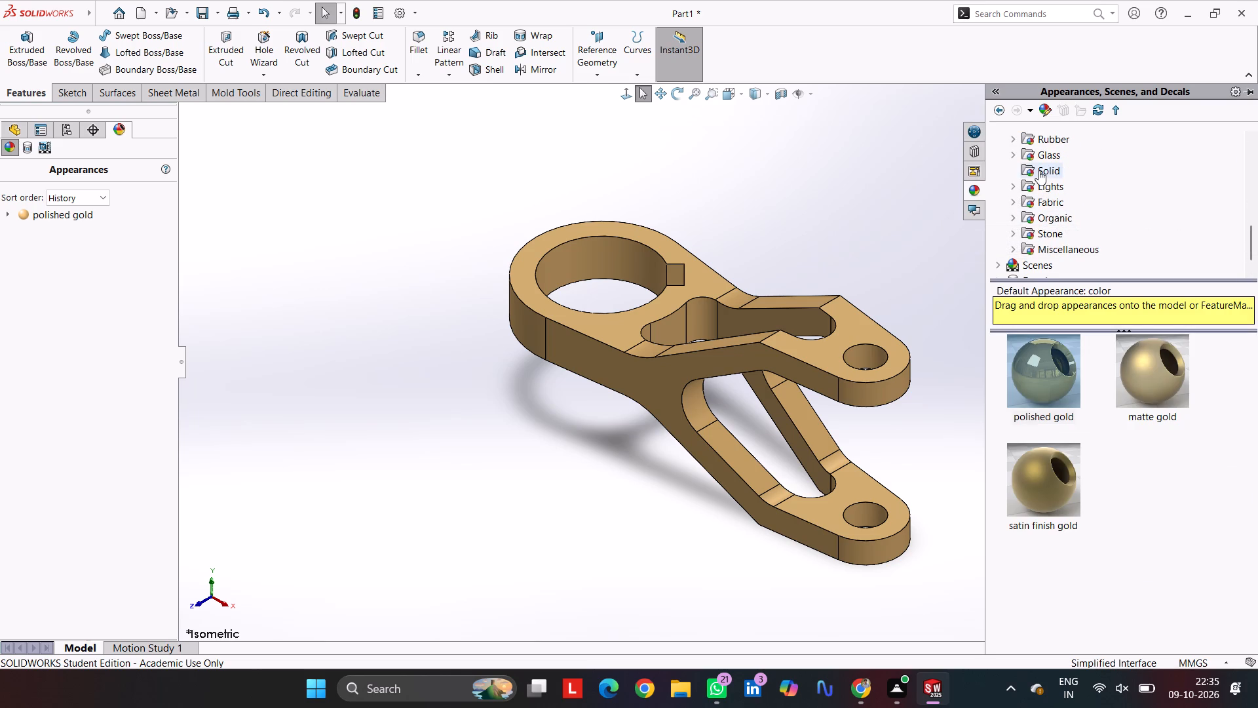
left_click(1039, 170)
left_click(1143, 485)
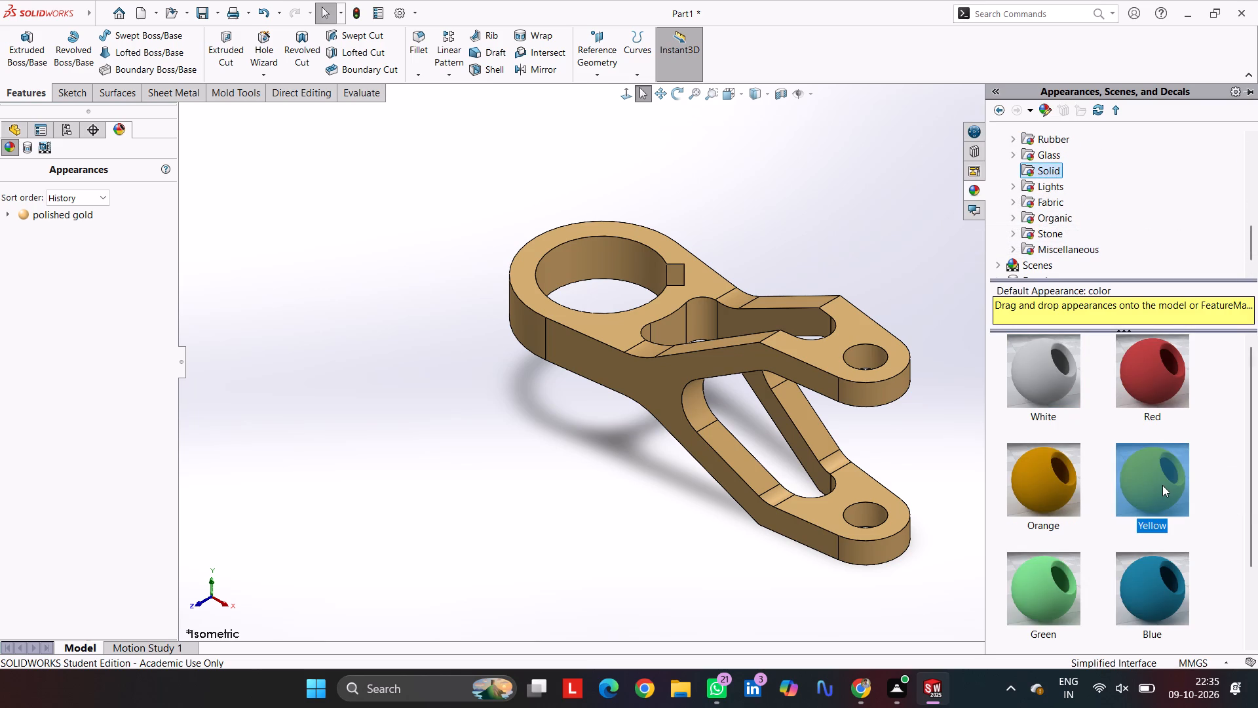
left_click_drag(1164, 485, 692, 327)
left_click(704, 334)
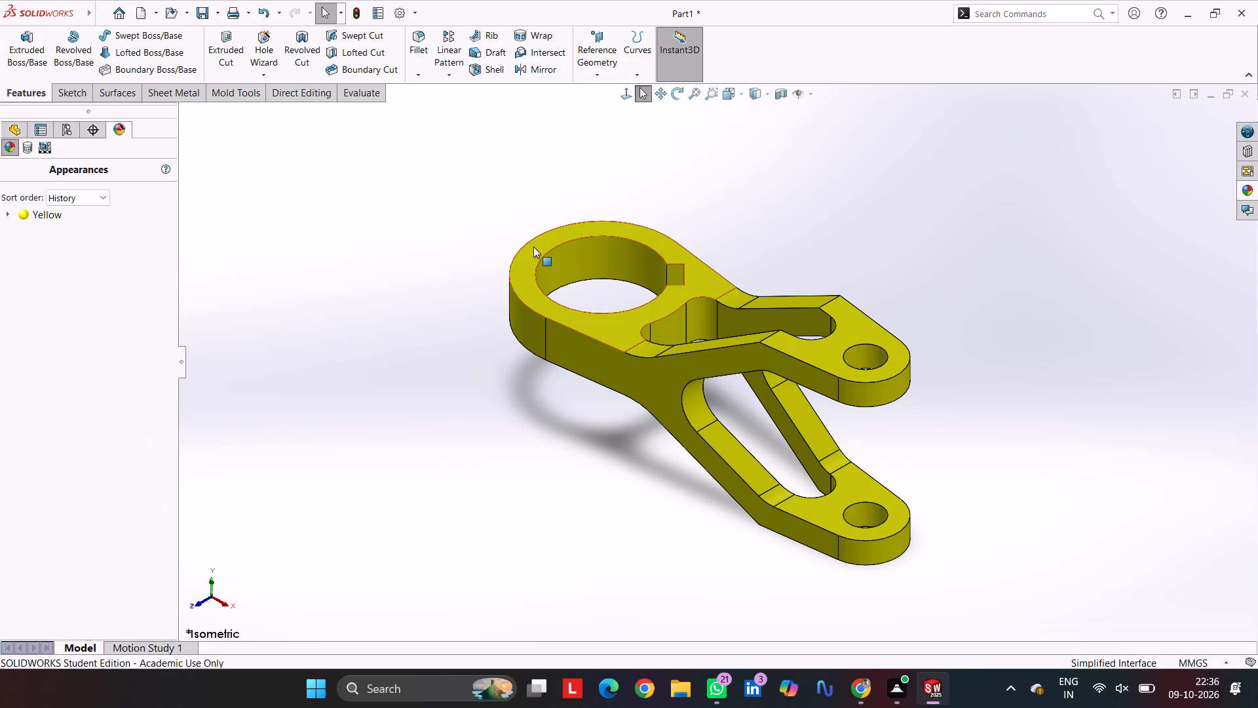
left_click(436, 197)
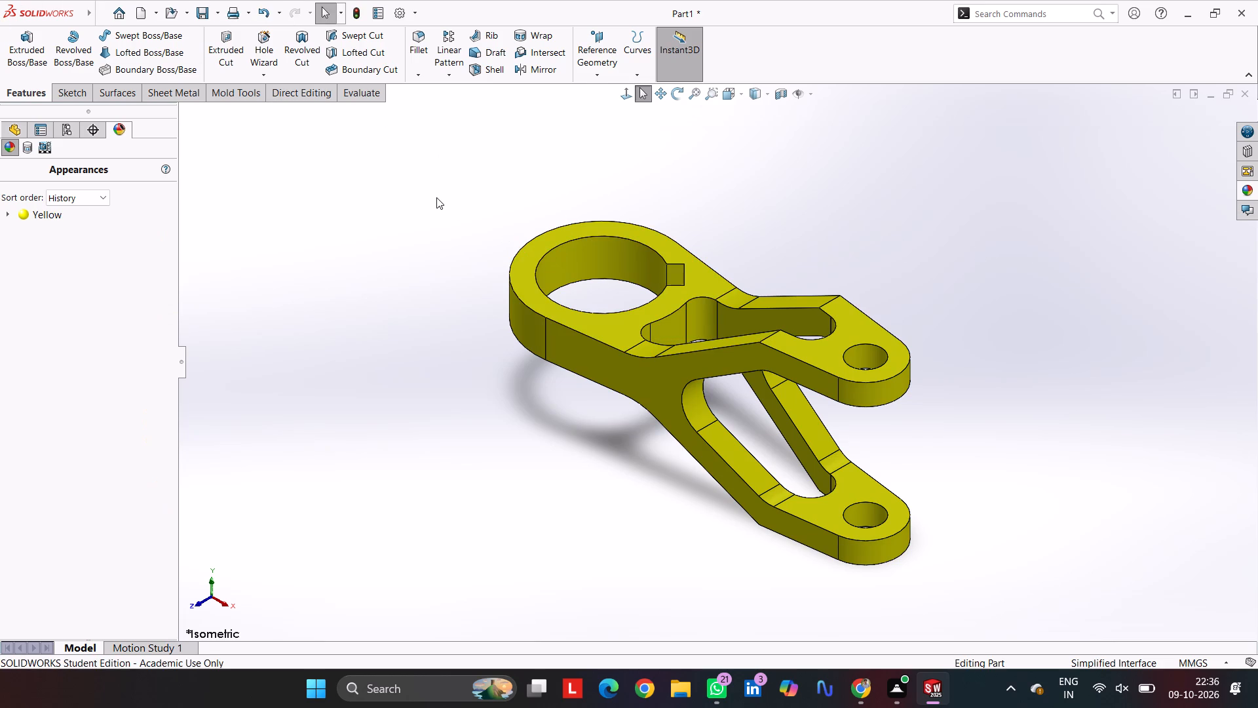
Start saving the part in the PROJECT folder and enter 9-11 as its file name.
key("ctrl+s")
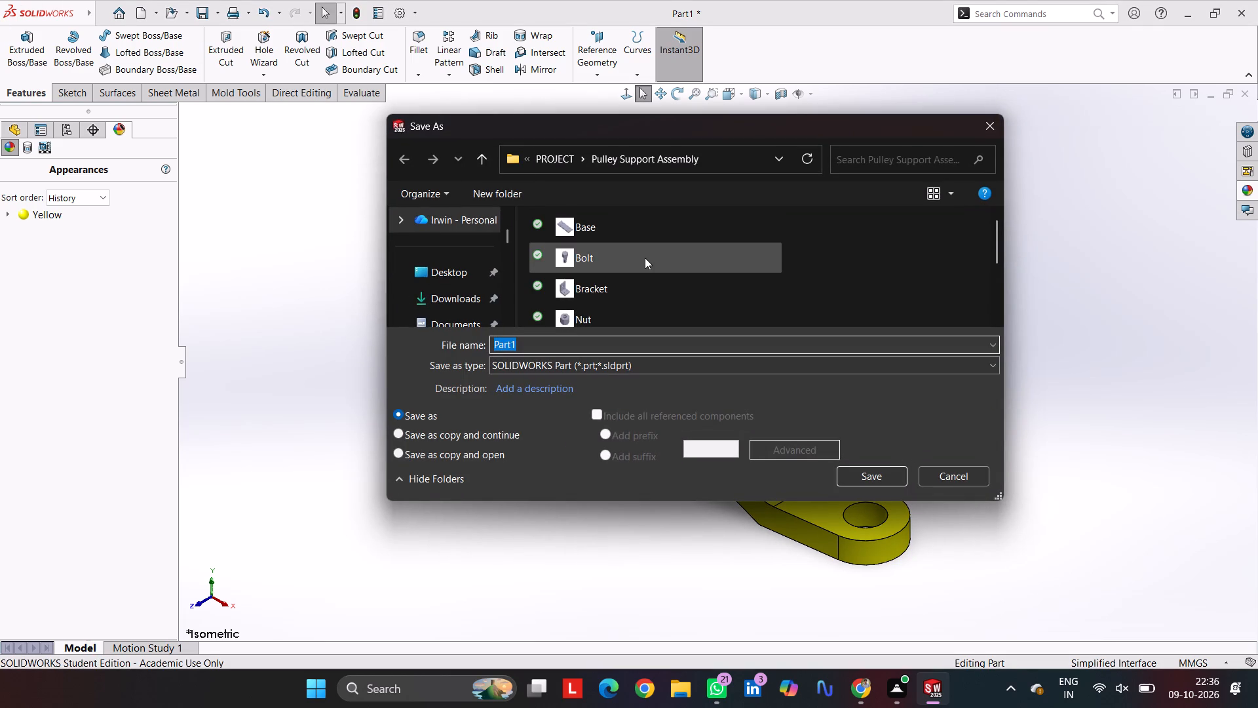
scroll(637, 258, "down", 3)
left_click(563, 165)
scroll(632, 298, "down", 5)
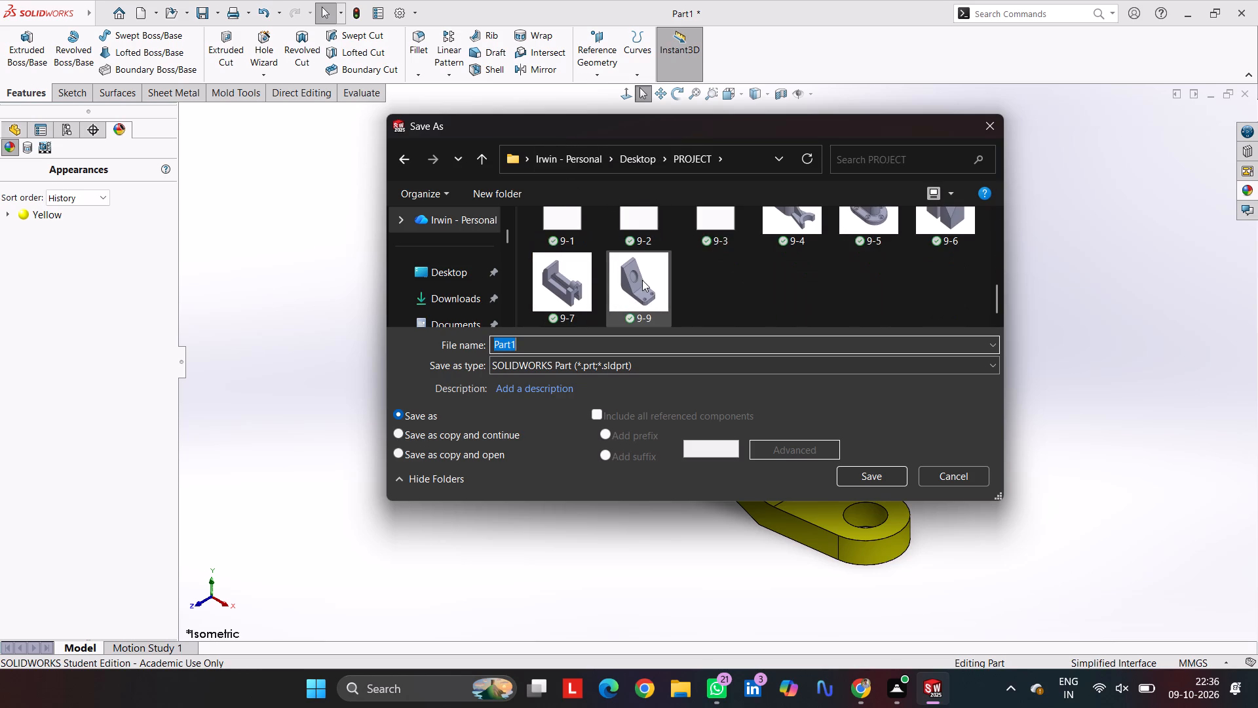
scroll(643, 280, "down", 7)
left_click(650, 285)
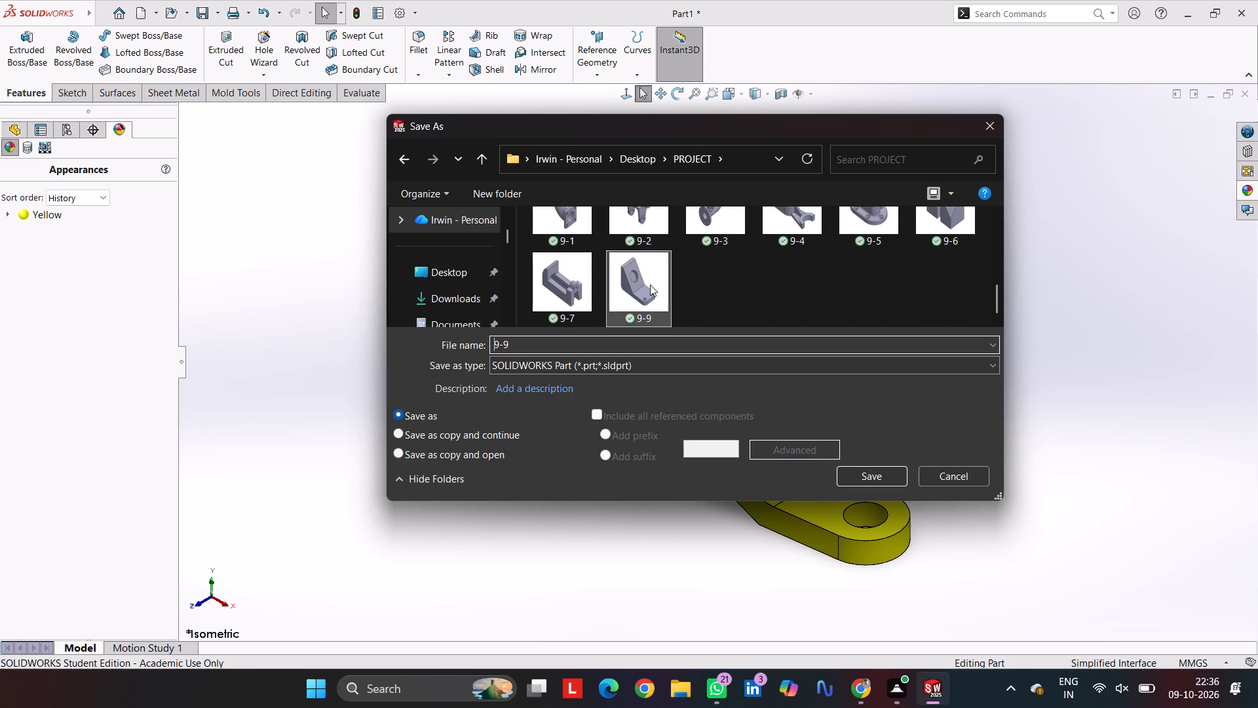
double_click(554, 344)
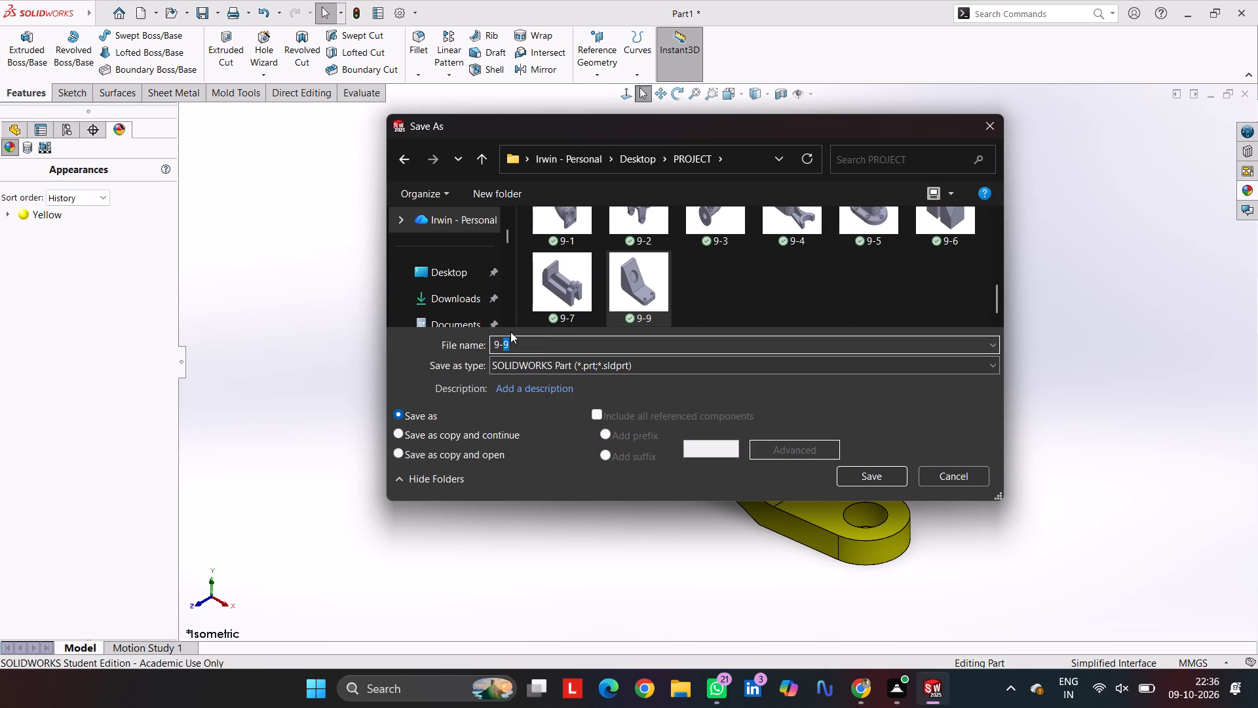
type("10")
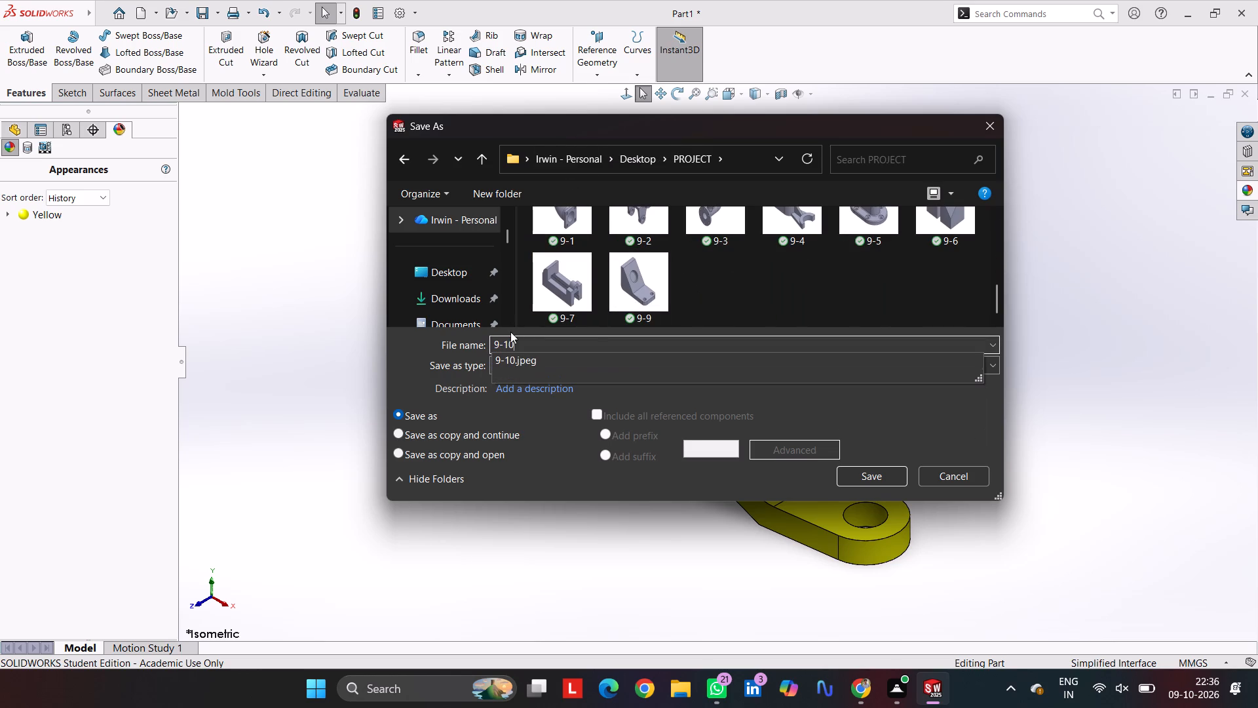
key("BackSpace")
key("1")
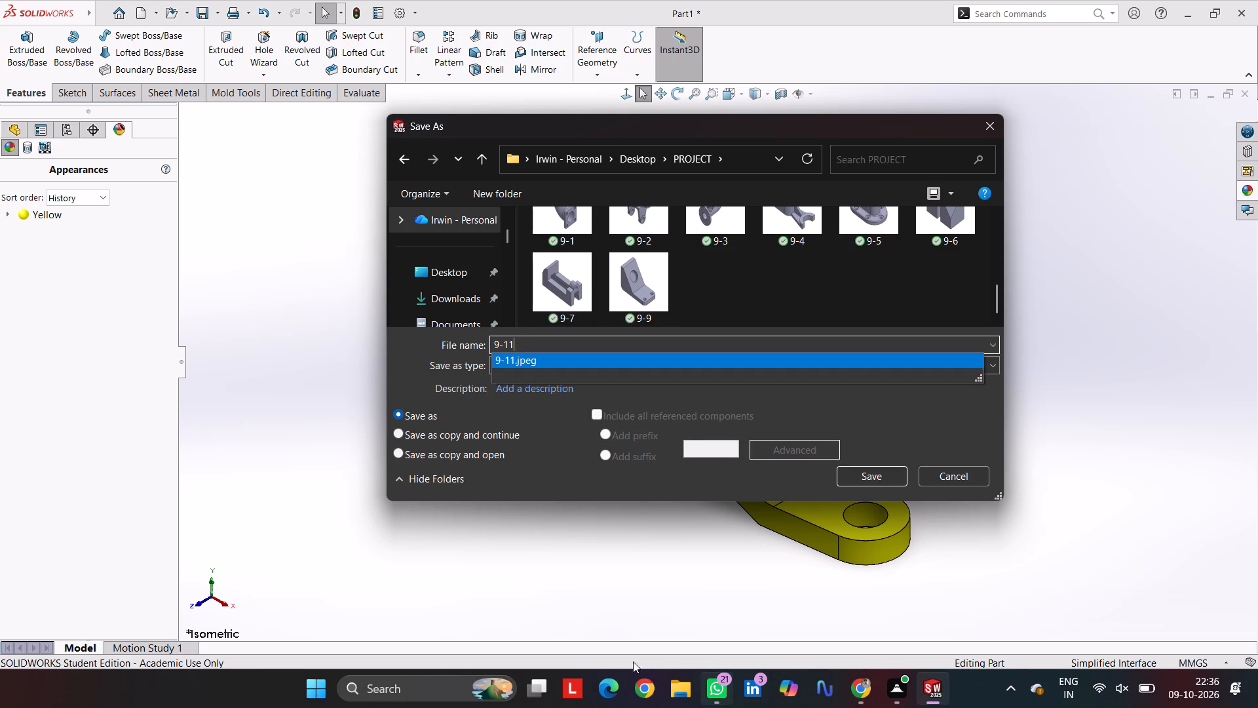
Switch to File Explorer and look through the PROJECT folder for the numbering of the last 9-series files.
left_click(677, 694)
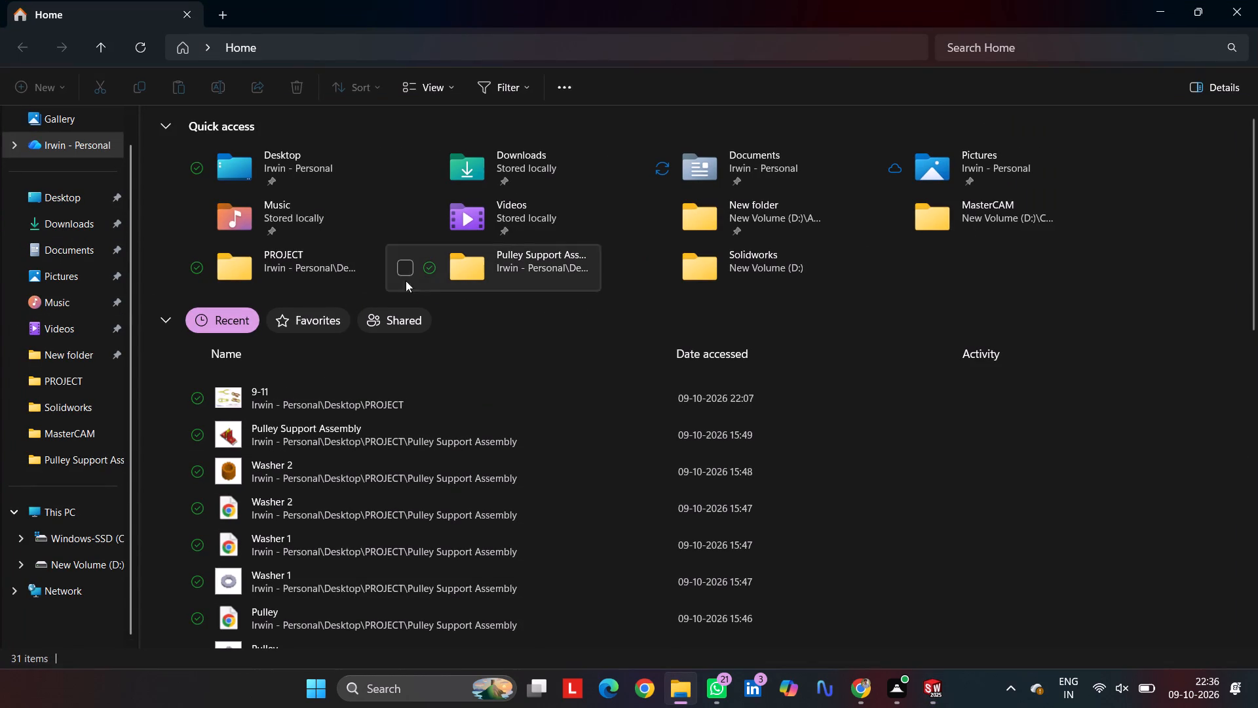
left_click(321, 259)
double_click(321, 261)
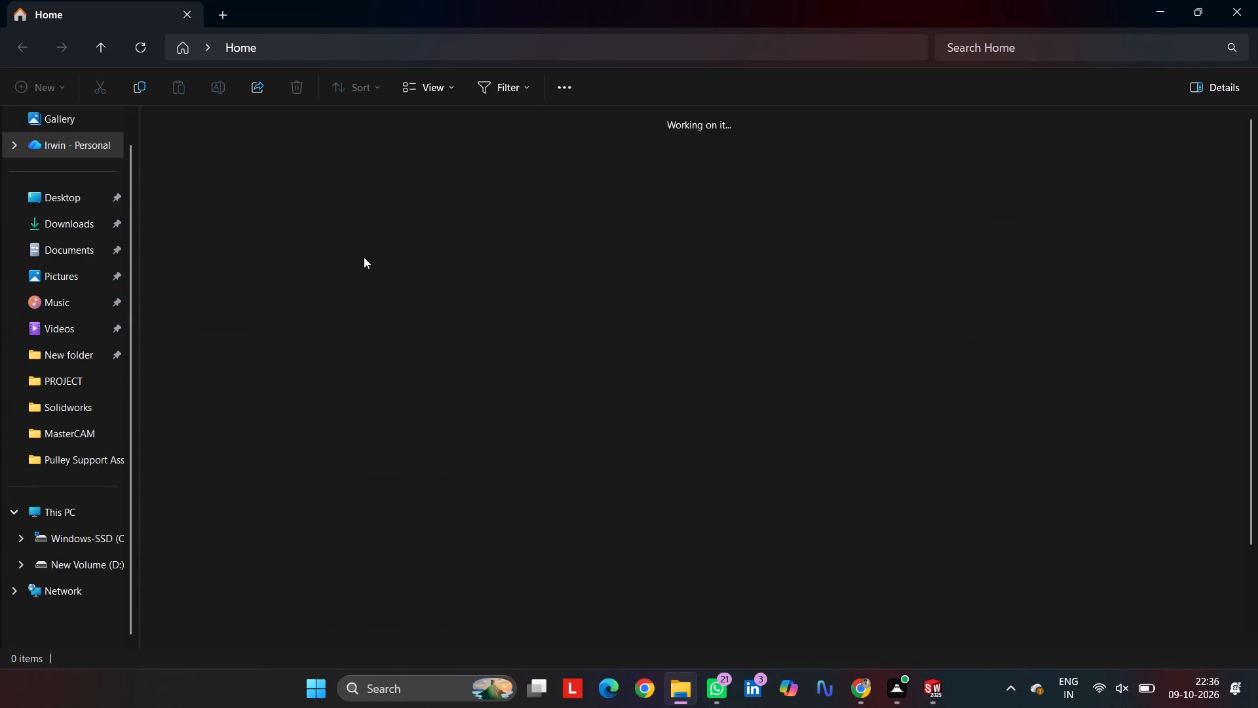
scroll(743, 412, "down", 10)
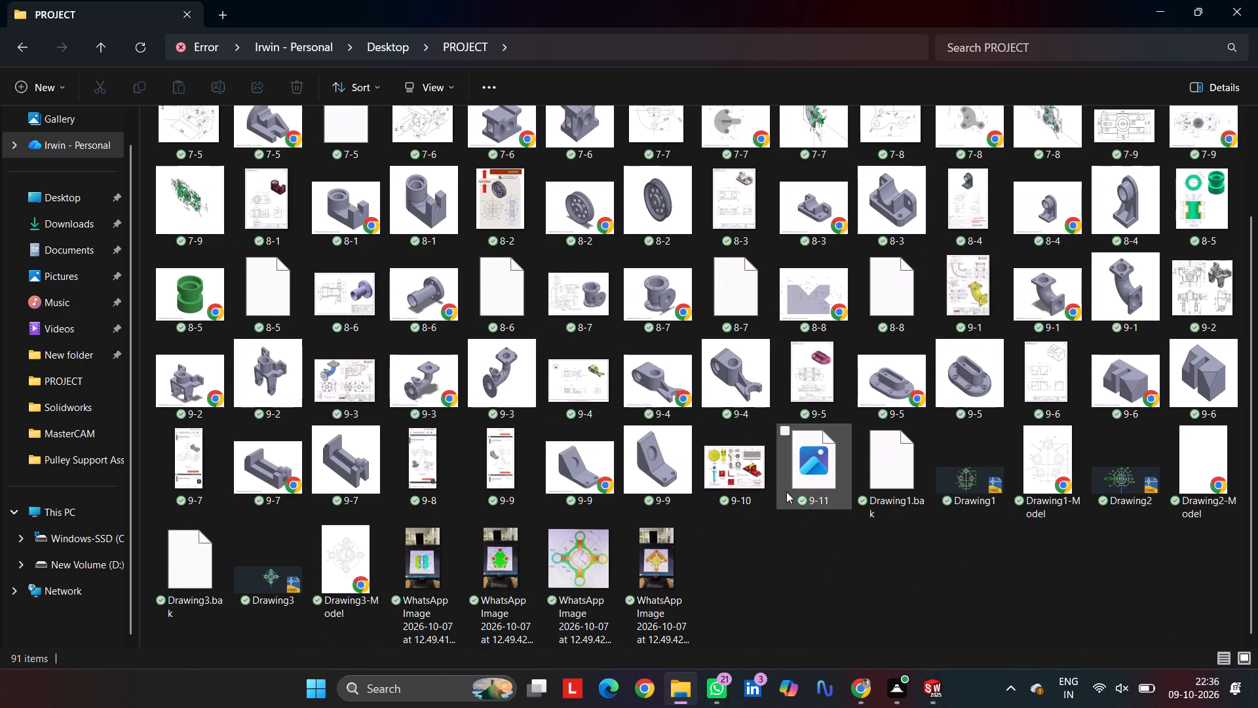
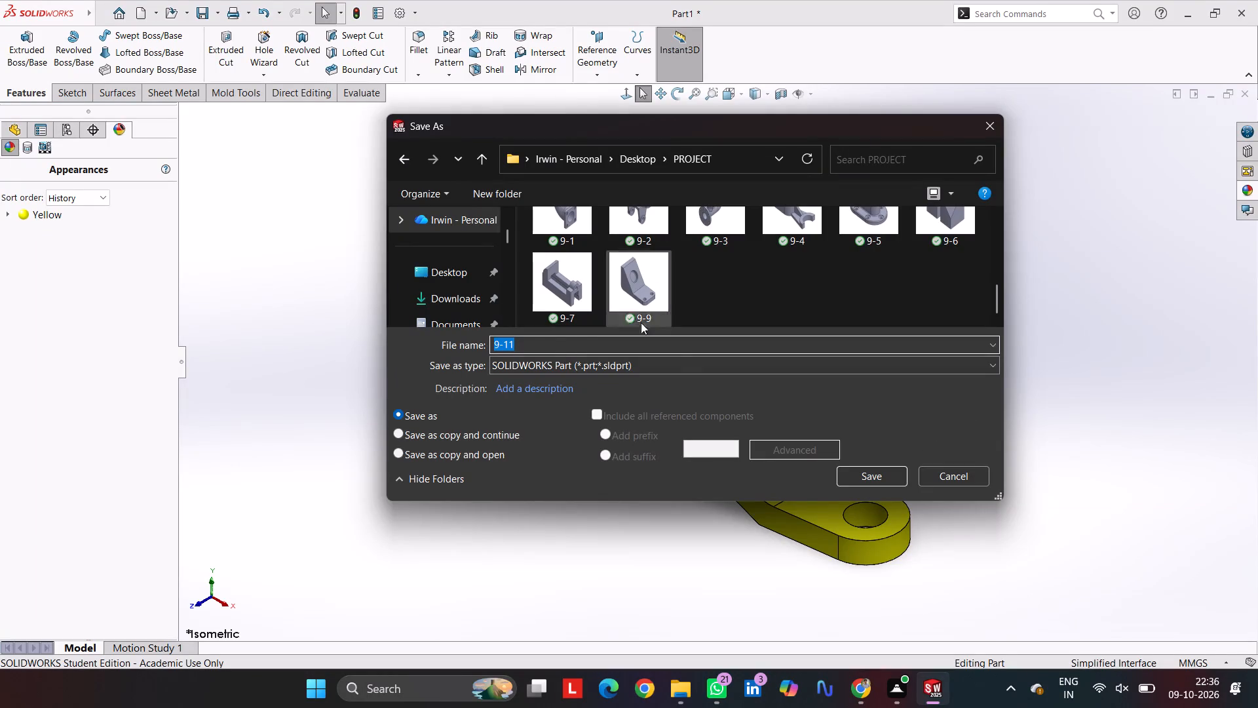
Save the part as 9-11 in the PROJECT folder.
left_click(532, 346)
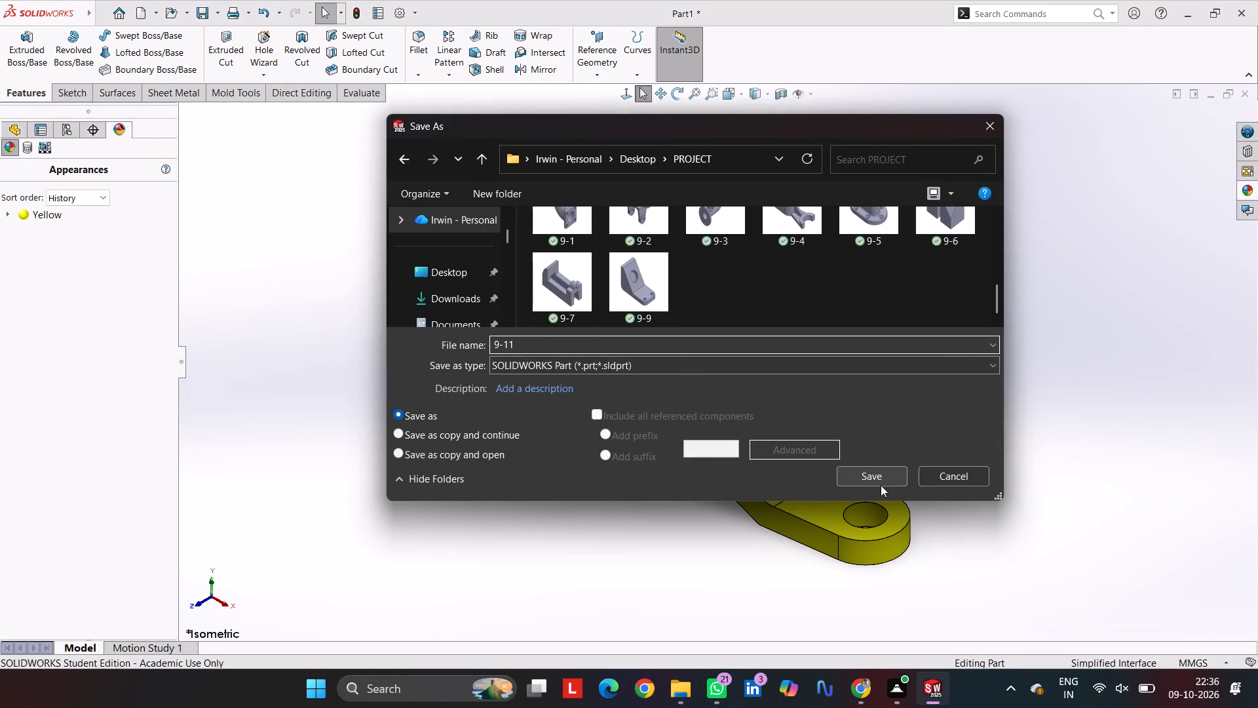
left_click(879, 484)
left_click(903, 263)
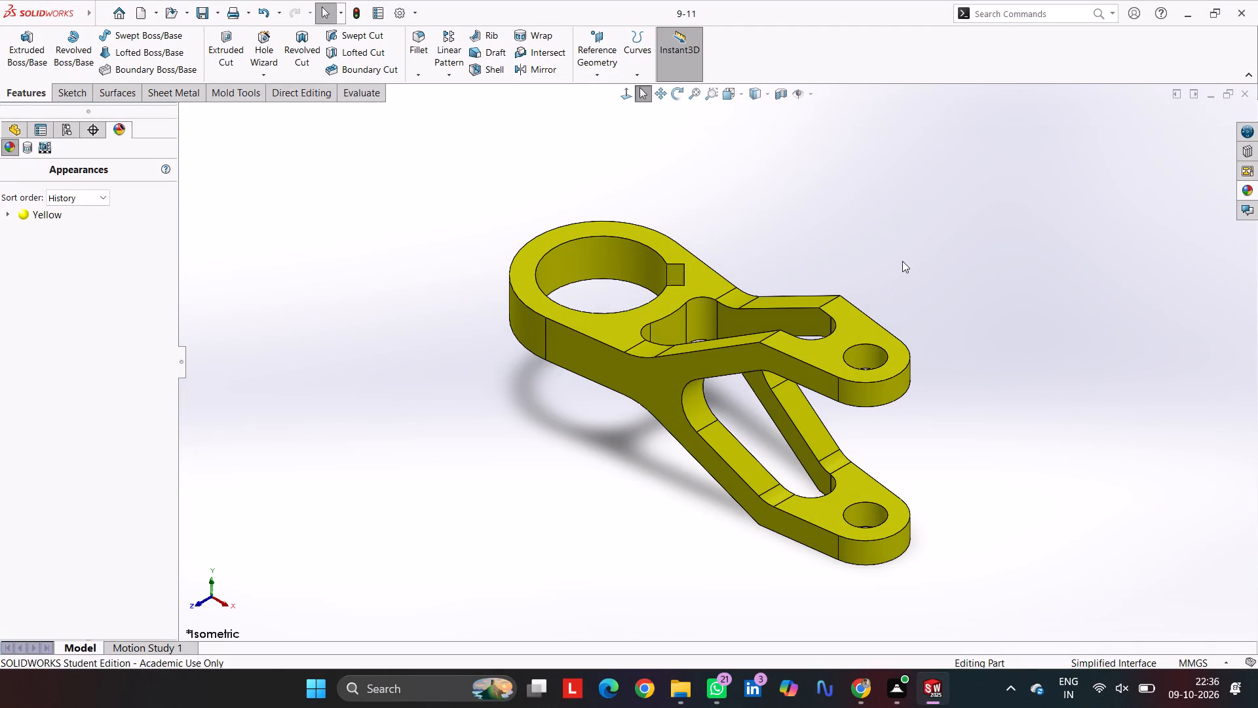
Preview the print output of the link's current isometric view, and close the preview.
key("ctrl+p")
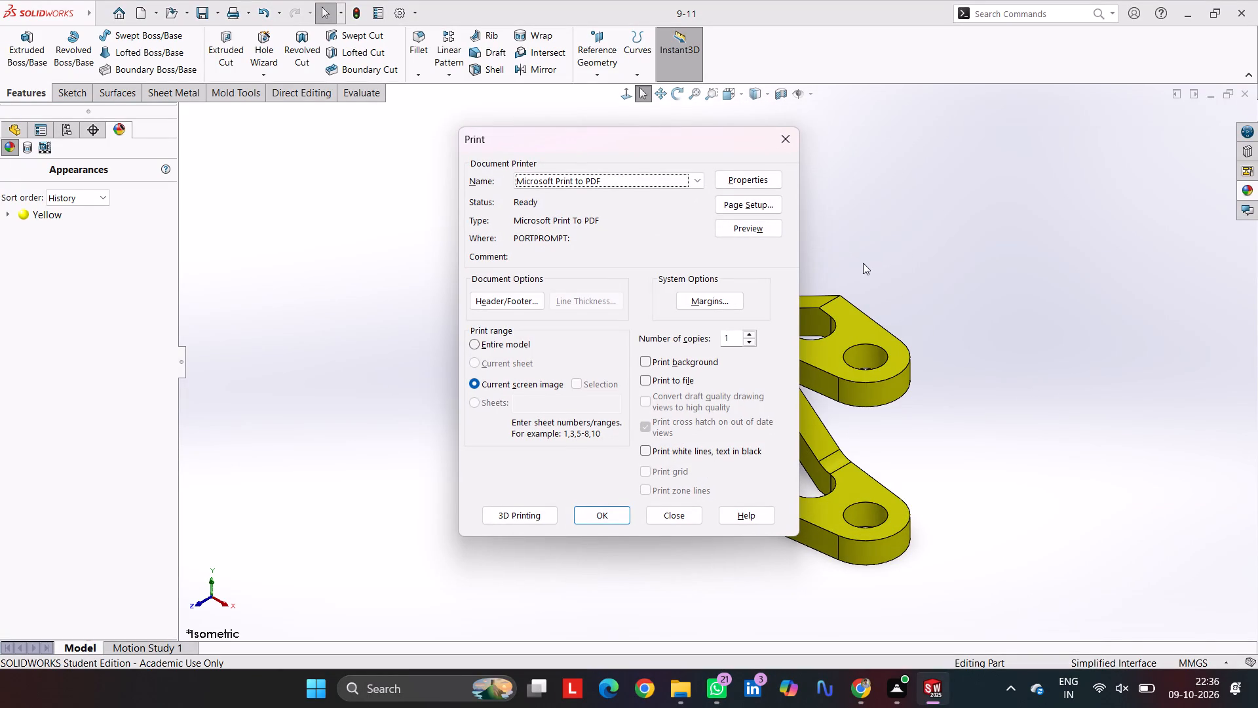
left_click(744, 232)
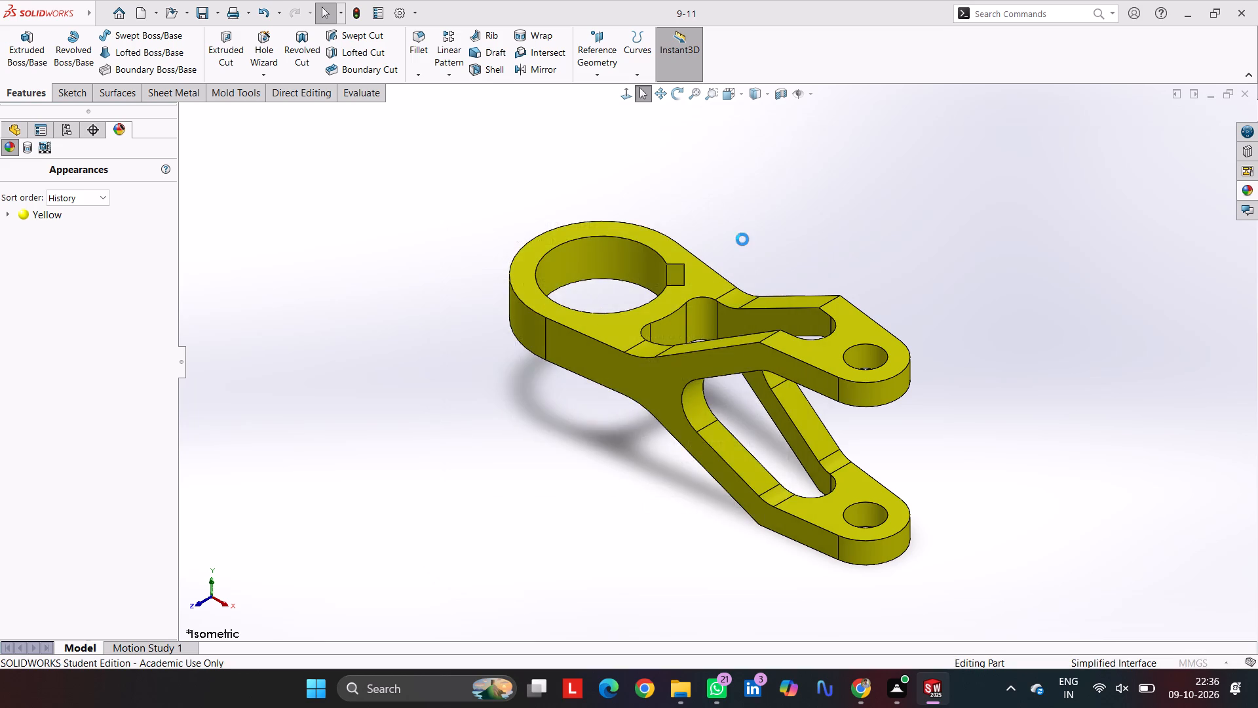
key("Escape")
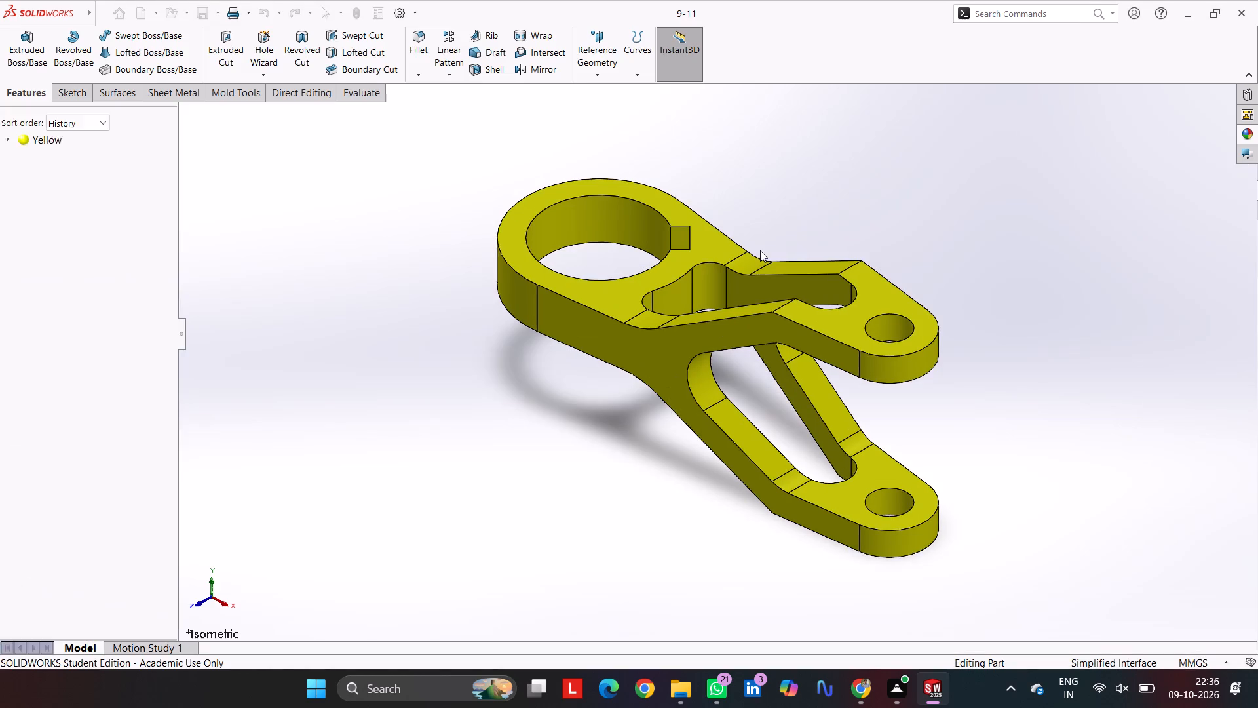
Save the 9-11 part again.
key("ctrl+s")
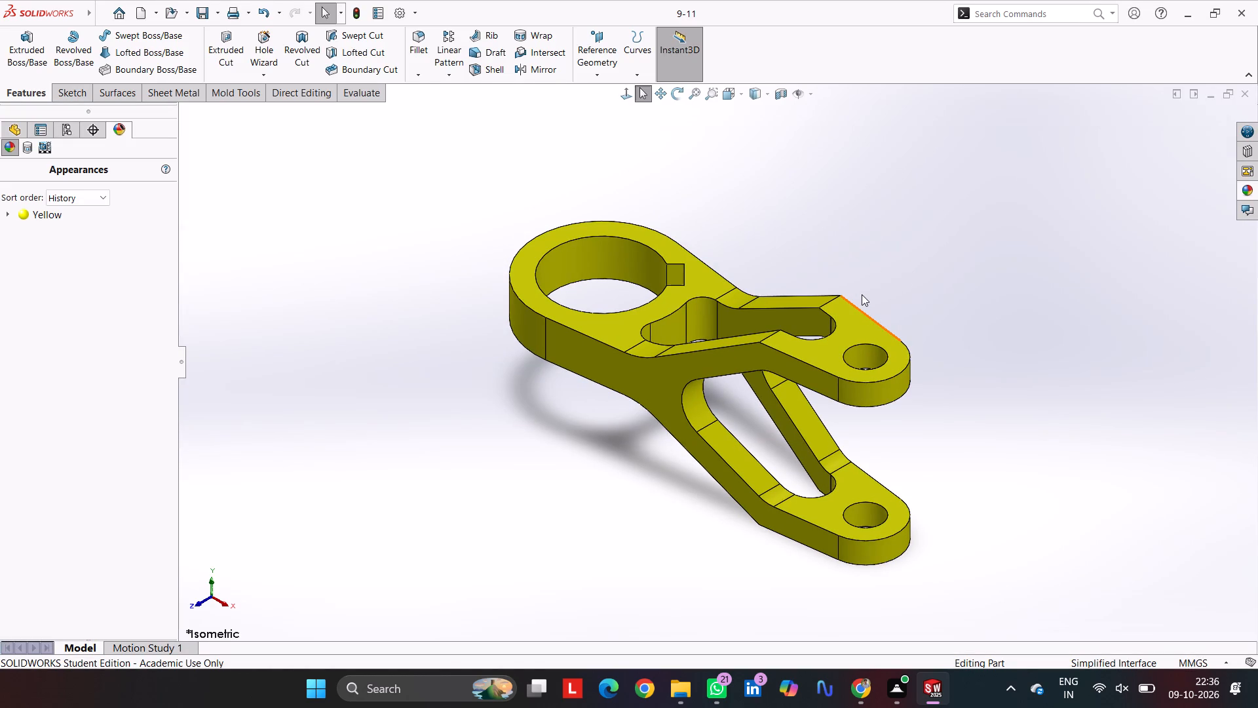
Print the current screen image with Microsoft Print to PDF, saving the output as 9-11 in the PROJECT folder.
key("ctrl+p")
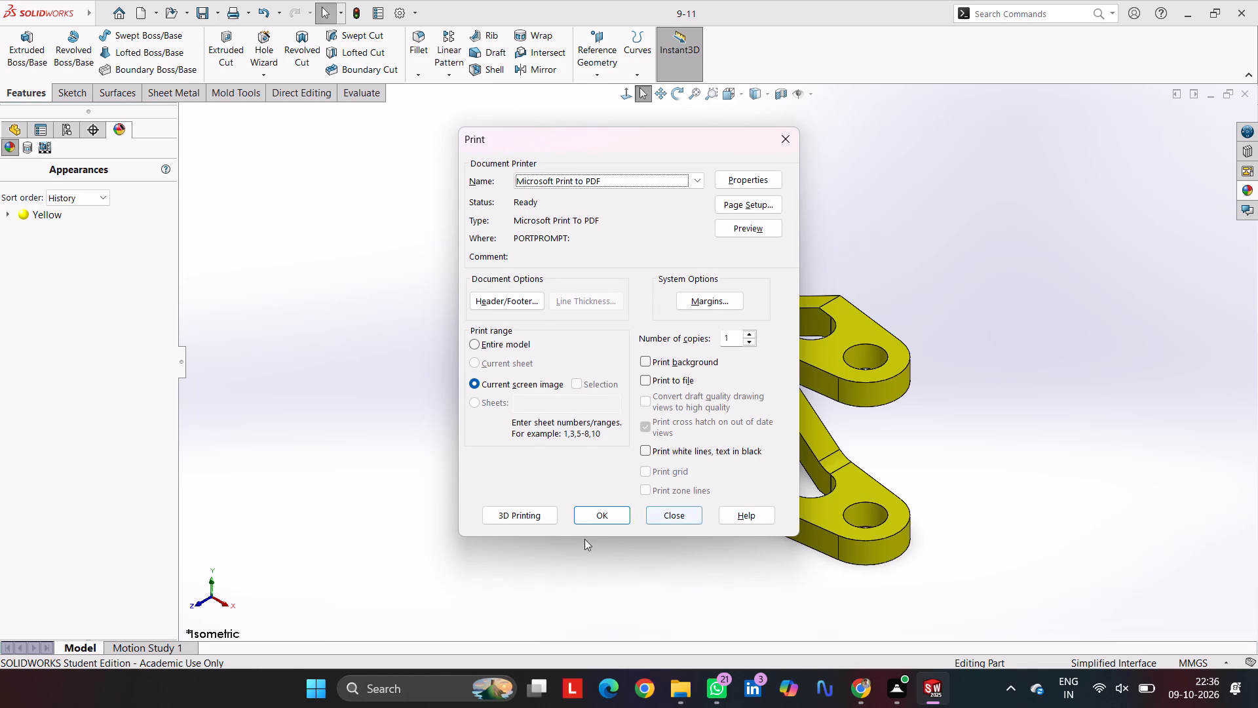
left_click(587, 517)
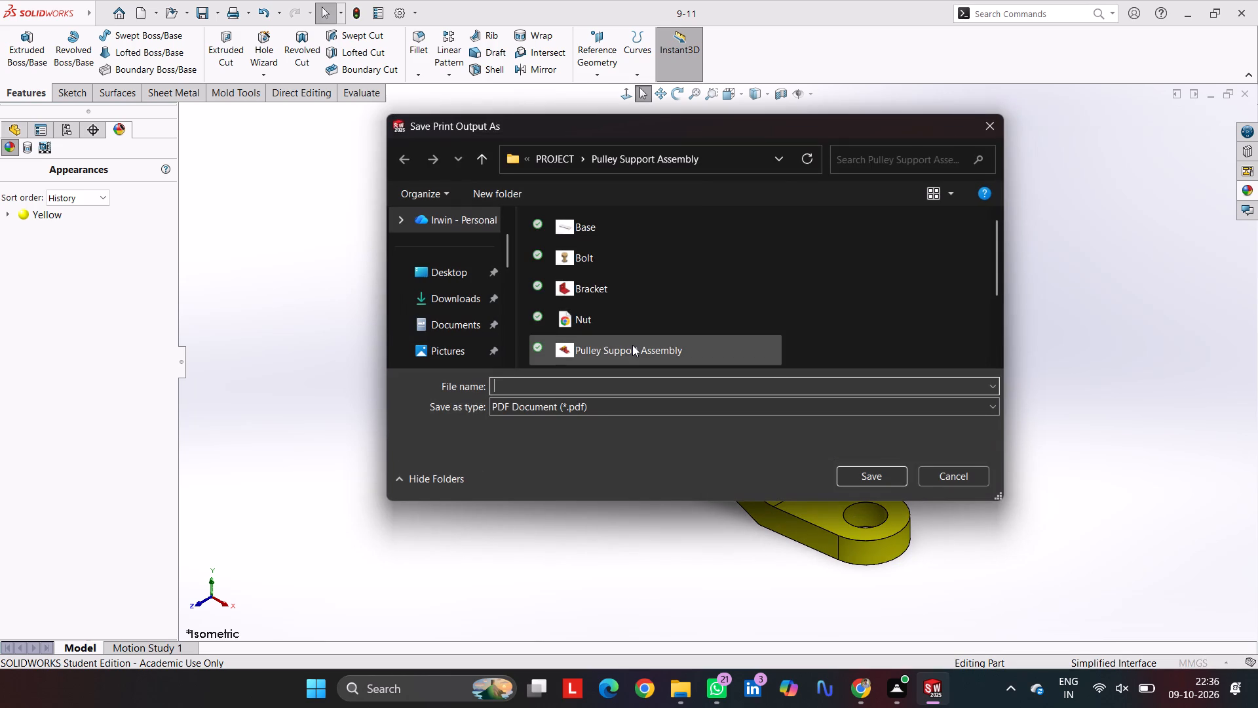
left_click(563, 162)
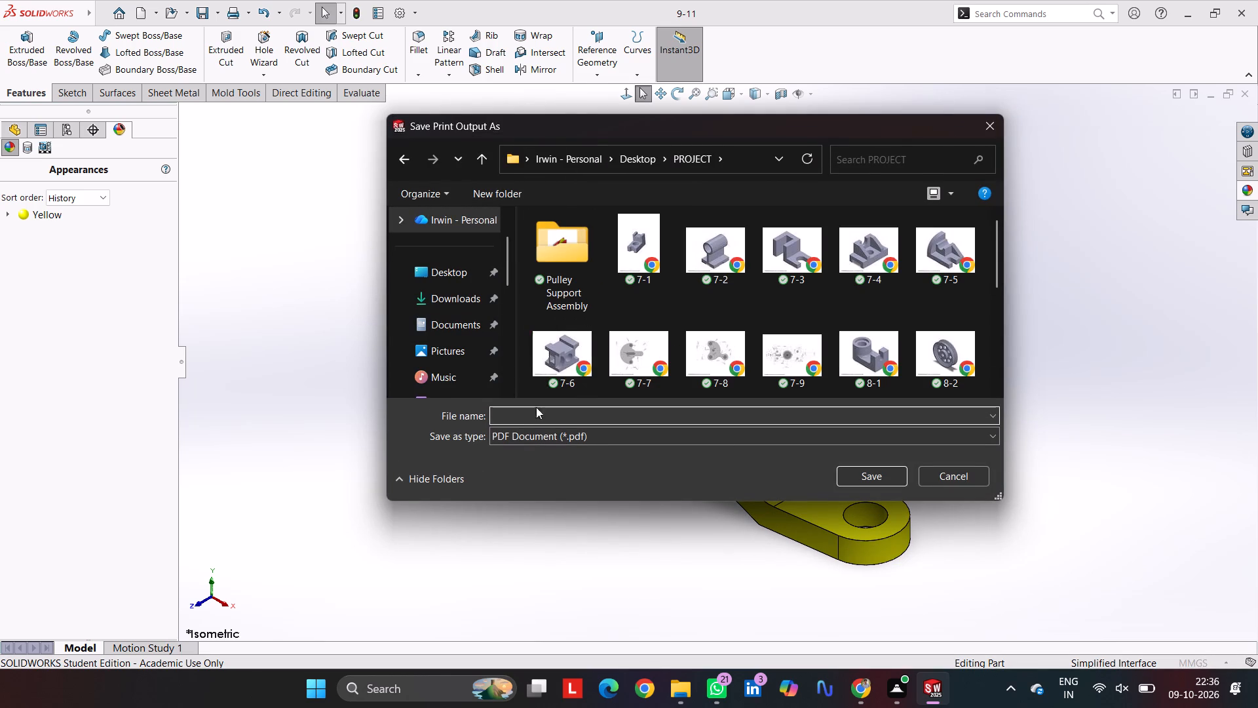
left_click(544, 418)
key("9")
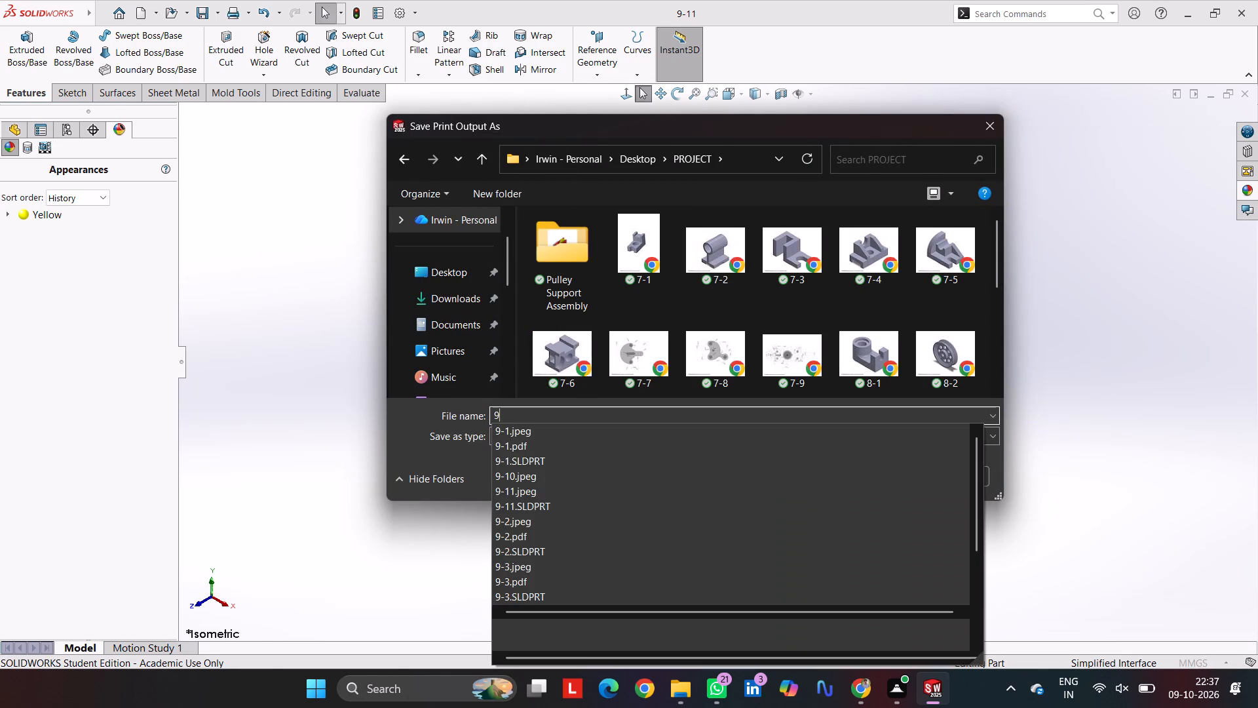
type("--")
type("11")
key("Left")
key("Left")
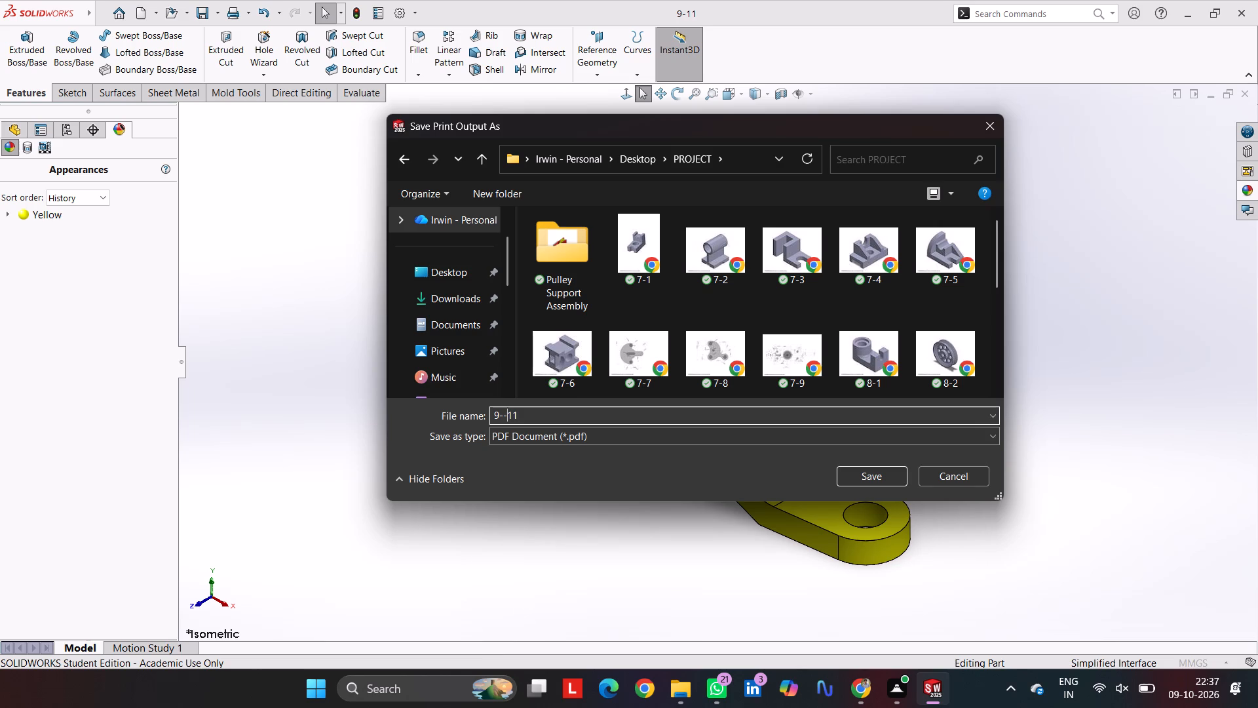
key("BackSpace")
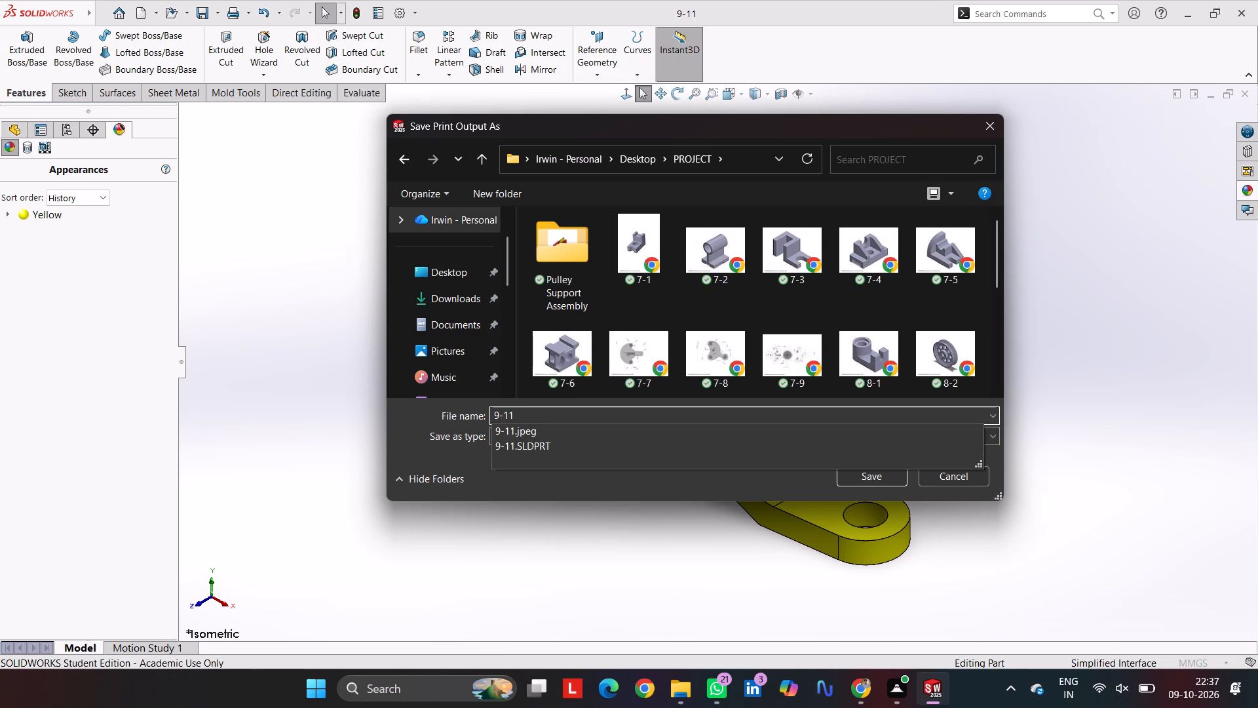
left_click(881, 482)
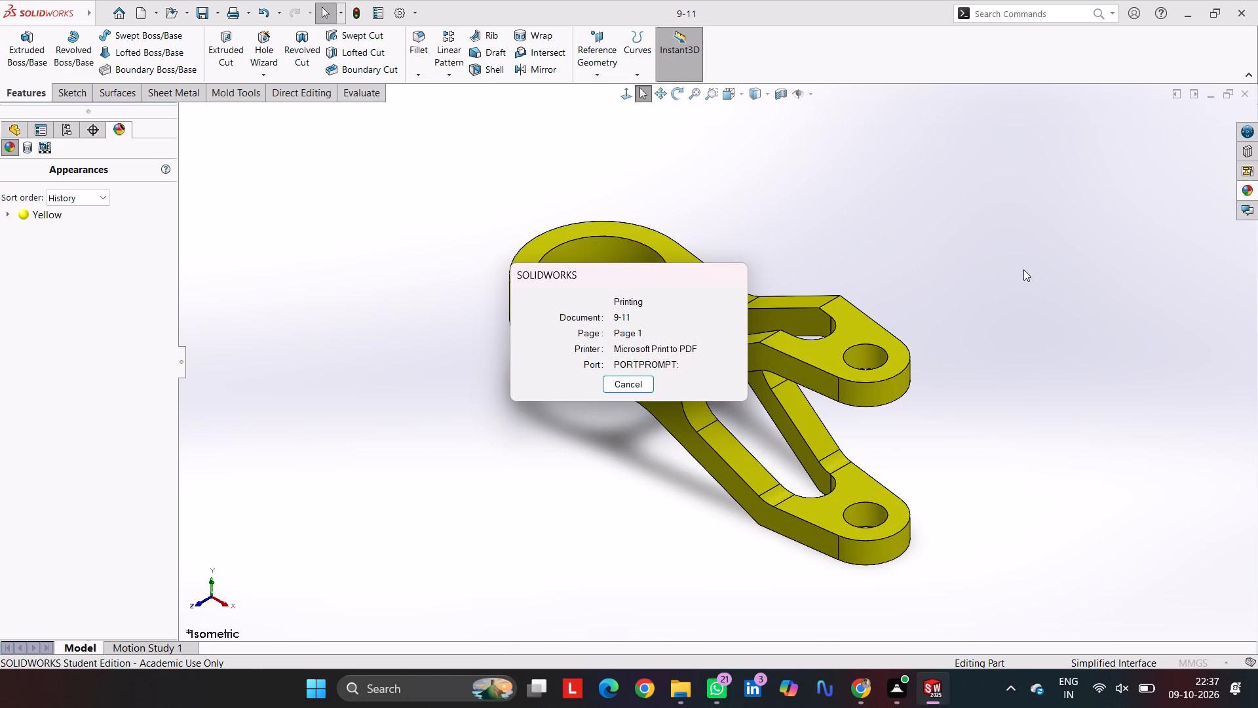
left_click(984, 268)
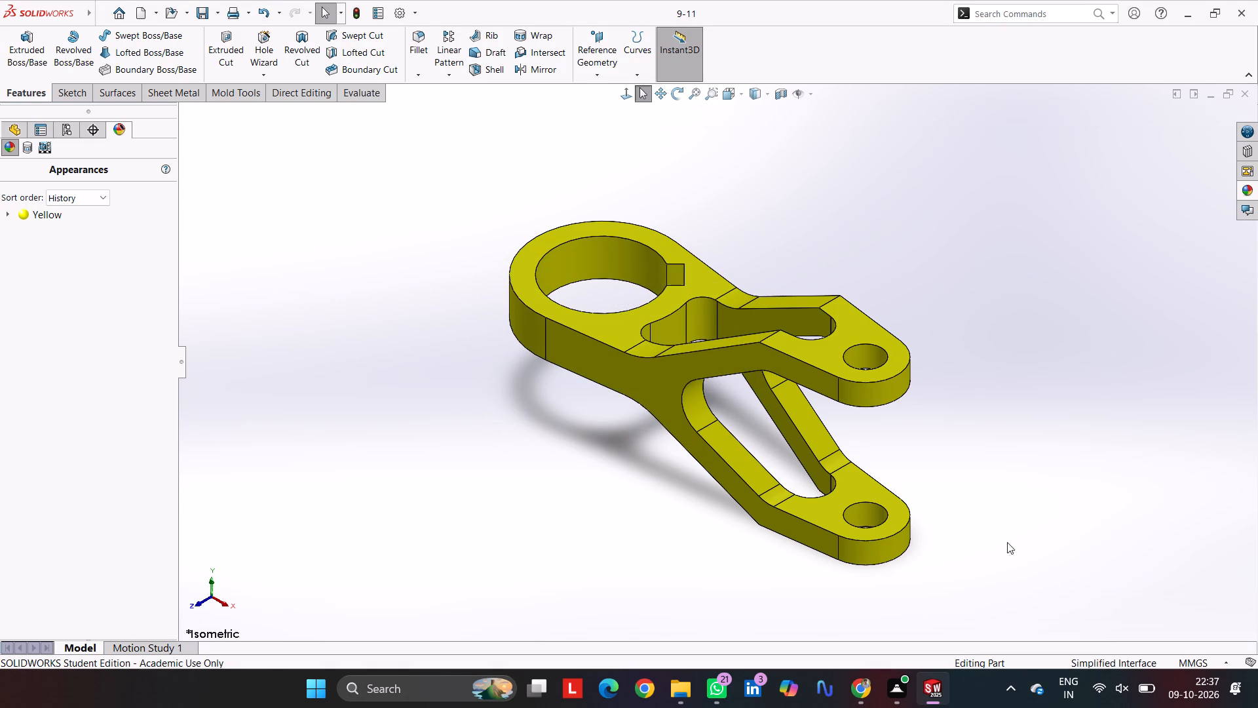
Switch to Chrome and bring up the Gemini chat containing the drawing's run name and description.
left_click(862, 692)
left_click(864, 684)
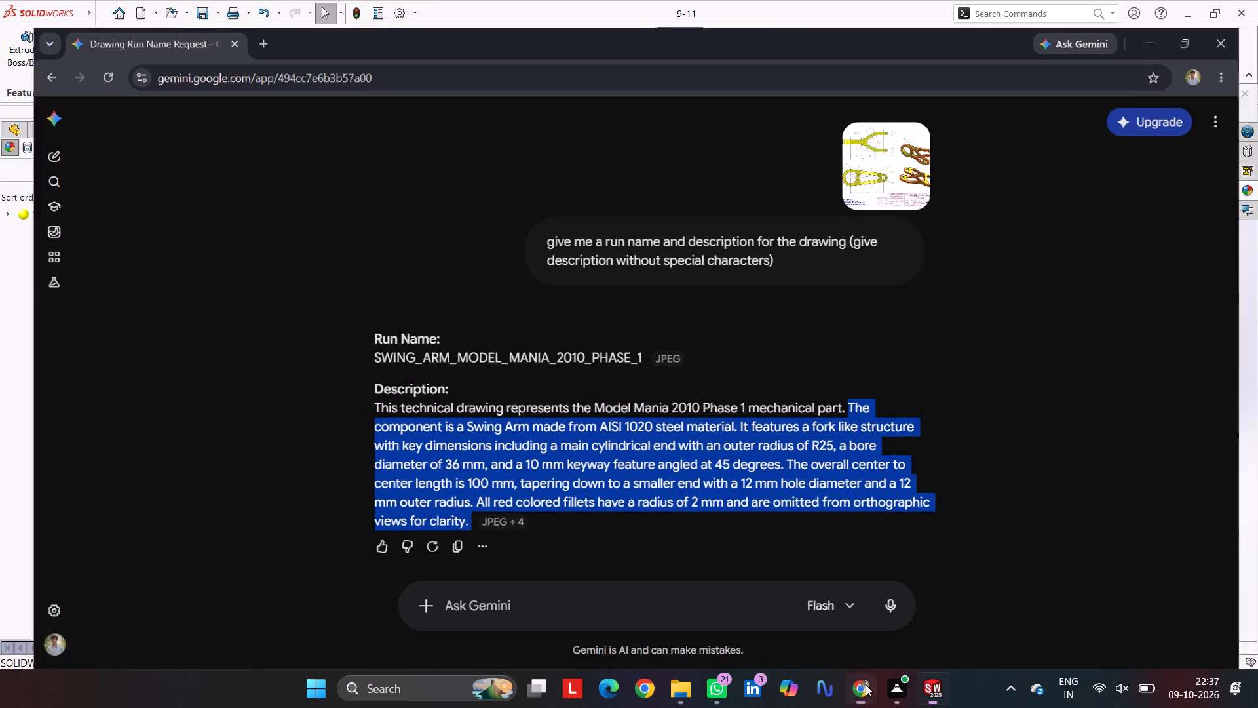
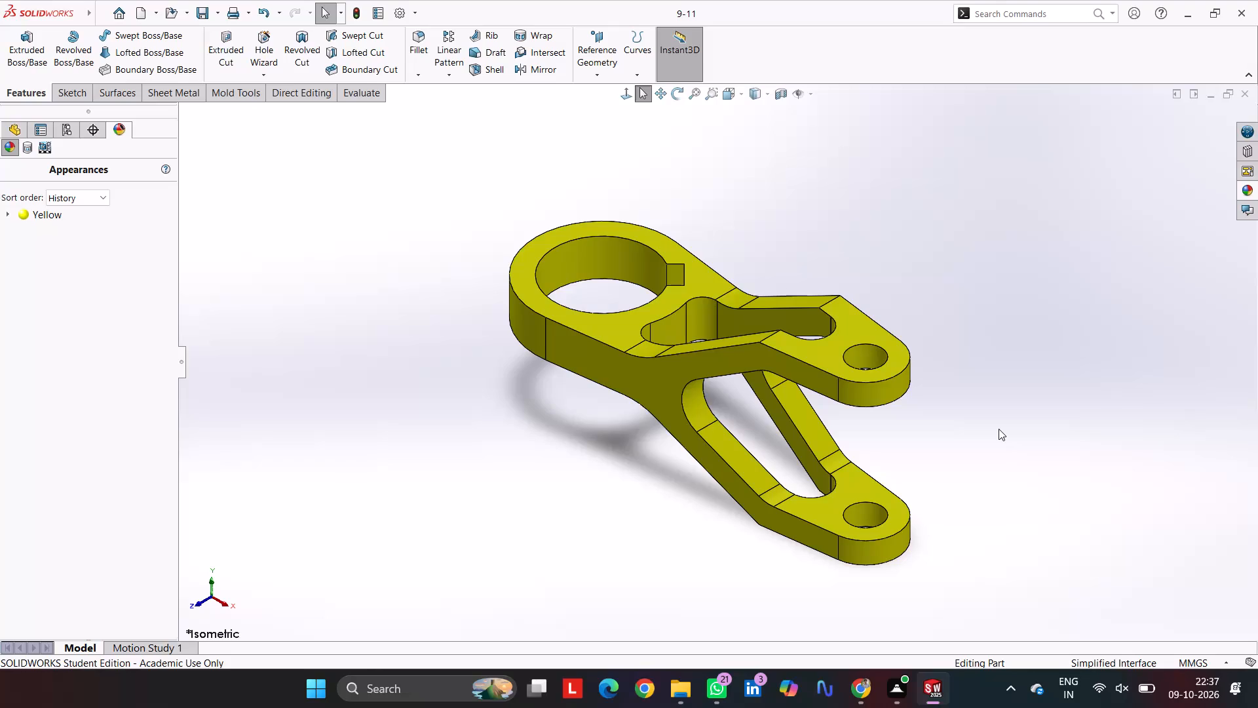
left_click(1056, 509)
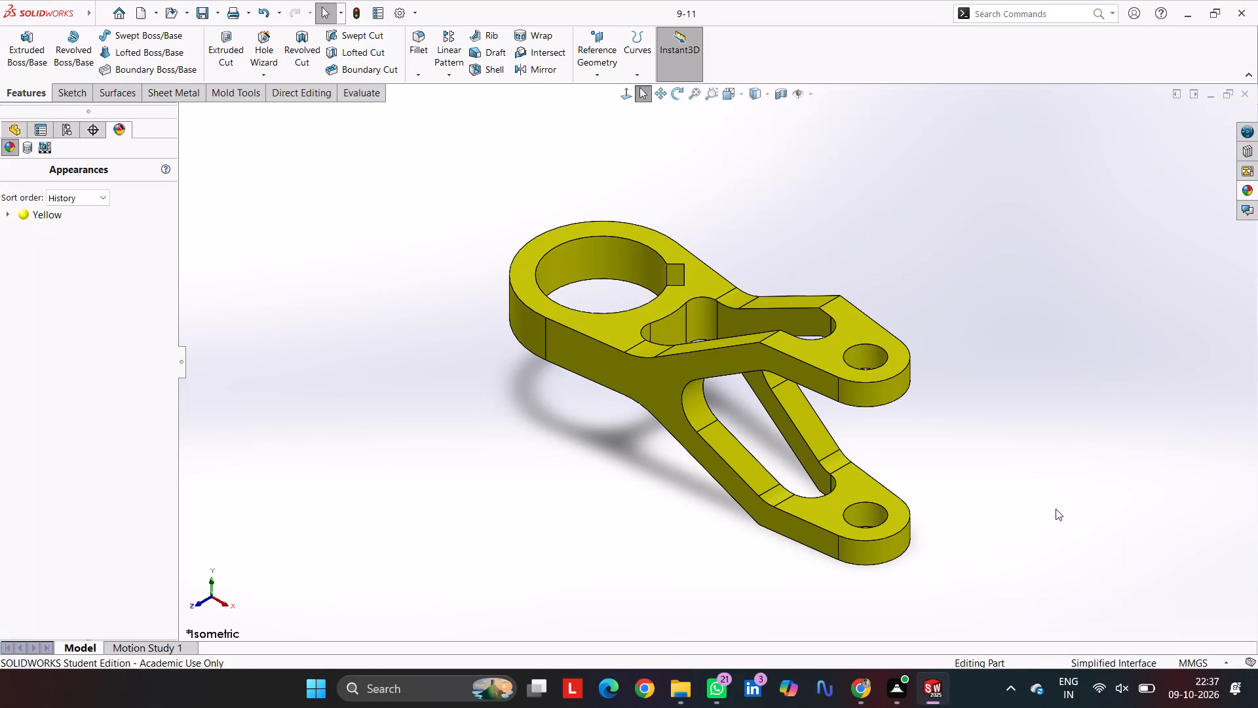